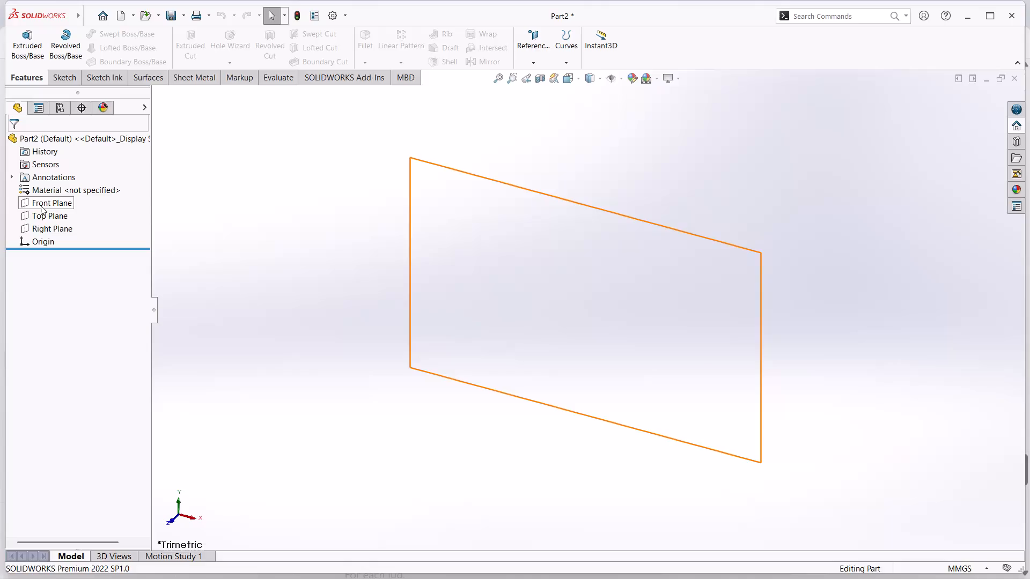
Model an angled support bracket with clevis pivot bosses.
Start a new sketch on the Front Plane.
click(41, 206)
right_click(50, 203)
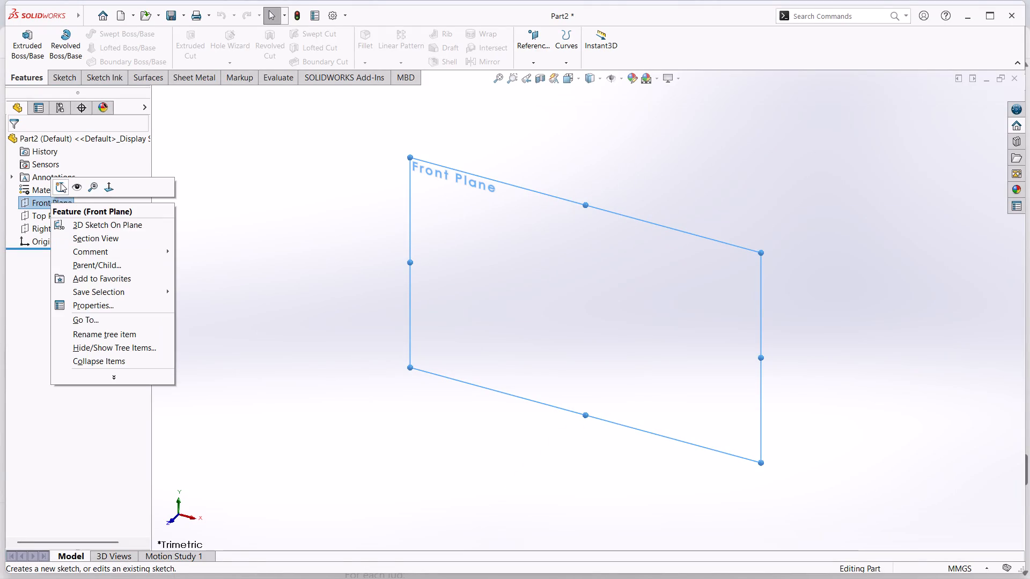
click(61, 183)
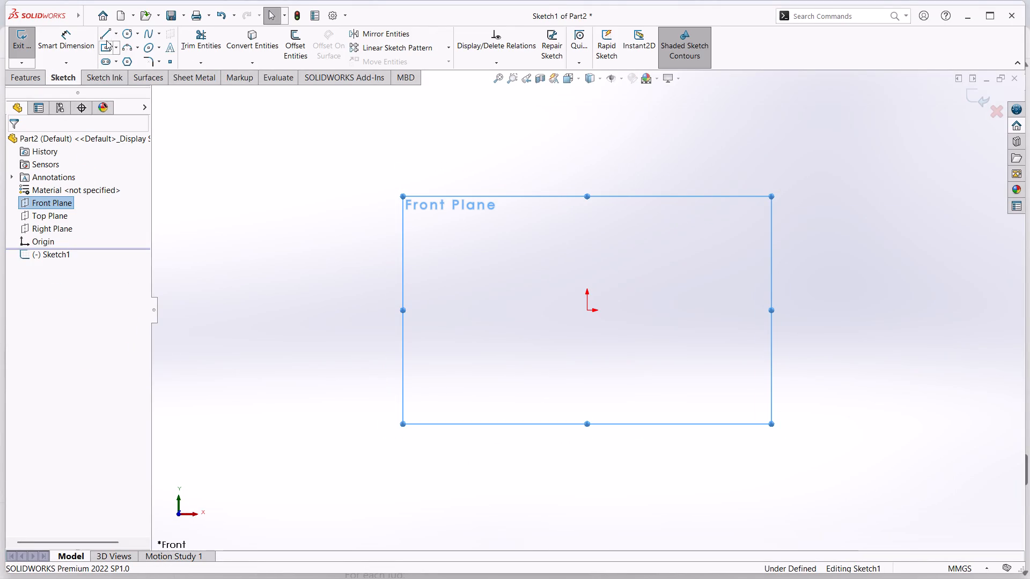
Draw a vertical centerline about 218 mm long and a longer horizontal centerline, crossing at the origin.
click(117, 35)
click(133, 61)
click(589, 96)
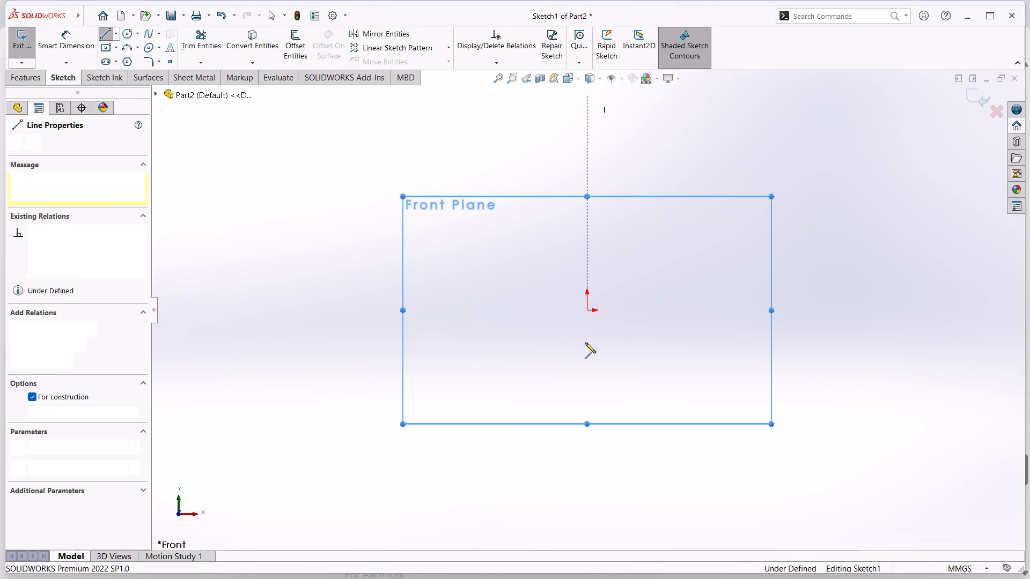
click(589, 548)
key(Escape)
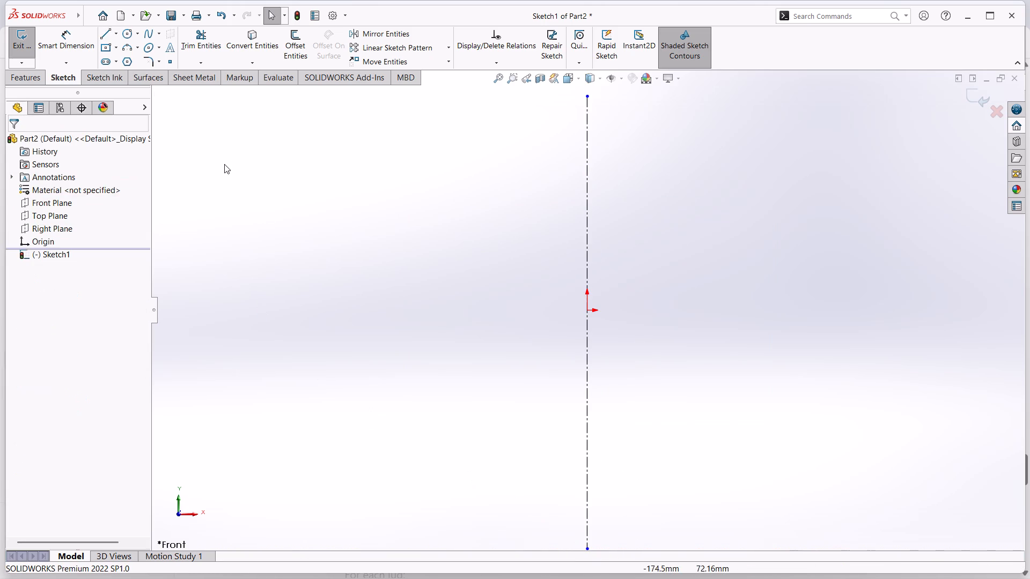
click(115, 33)
click(120, 60)
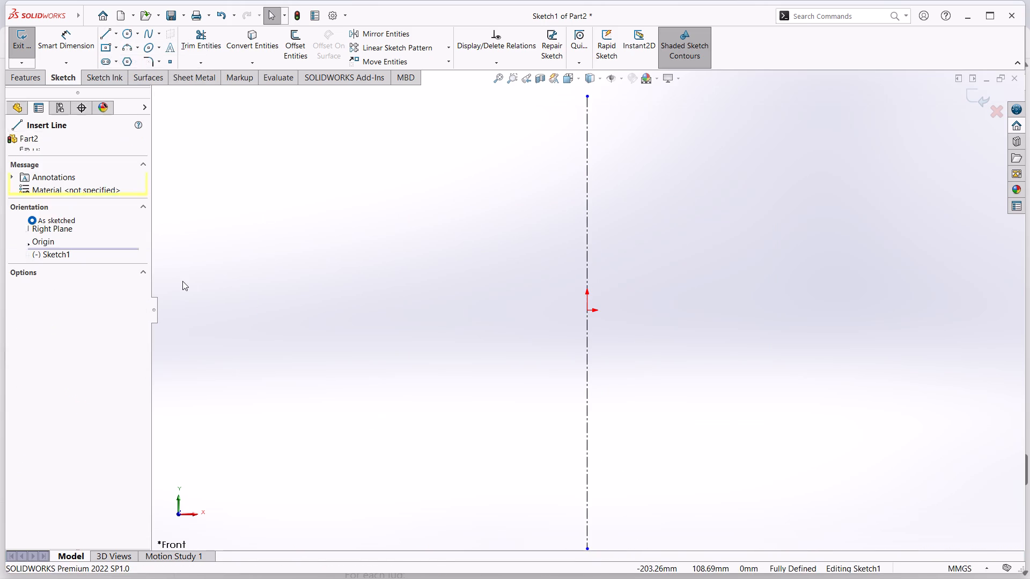
click(210, 308)
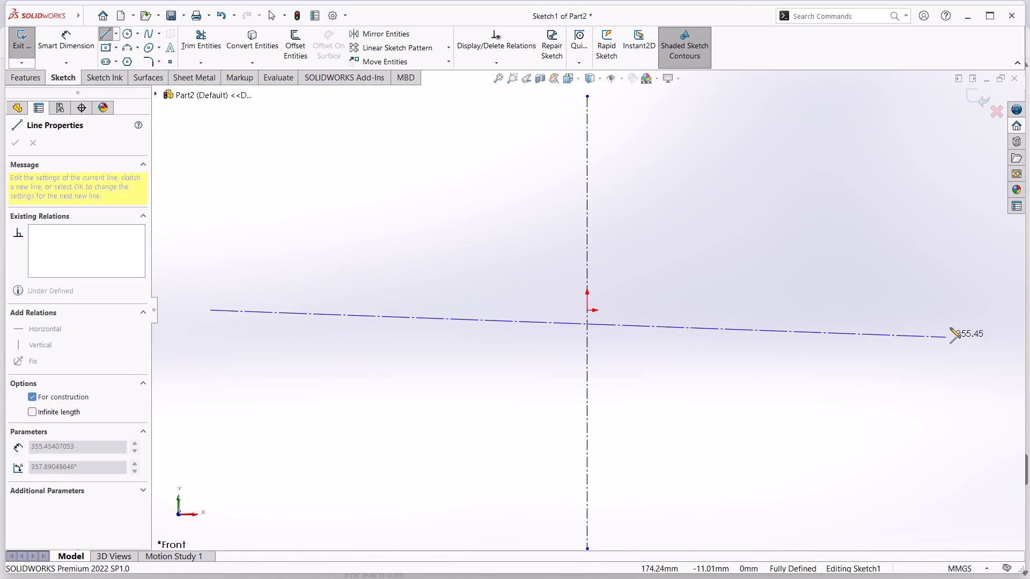
click(953, 311)
key(Escape)
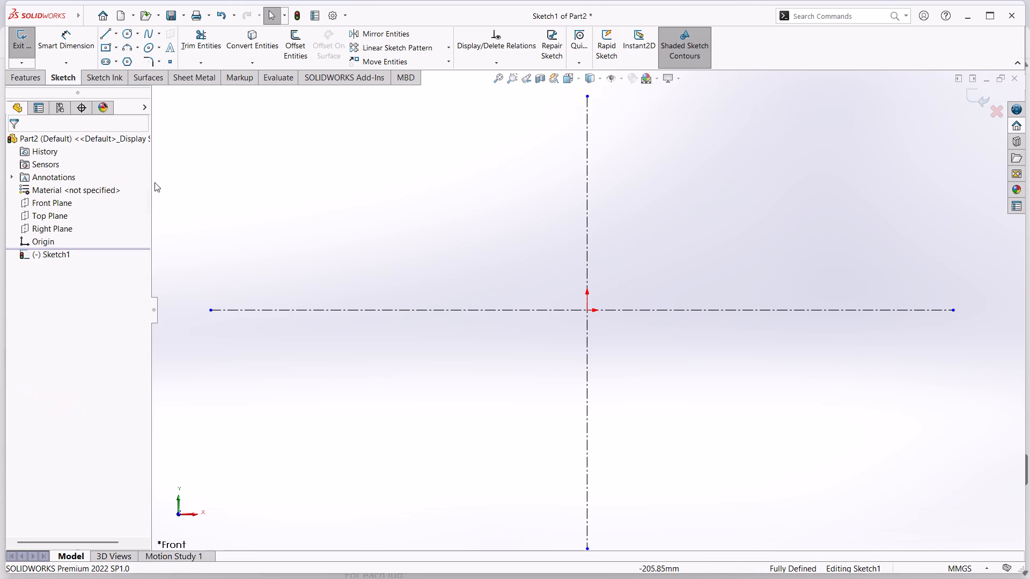
Sketch an outer chain: a horizontal line about 89 mm to the origin, an upward-left line about 84 mm, and a perpendicular upper line about 59 mm.
click(104, 36)
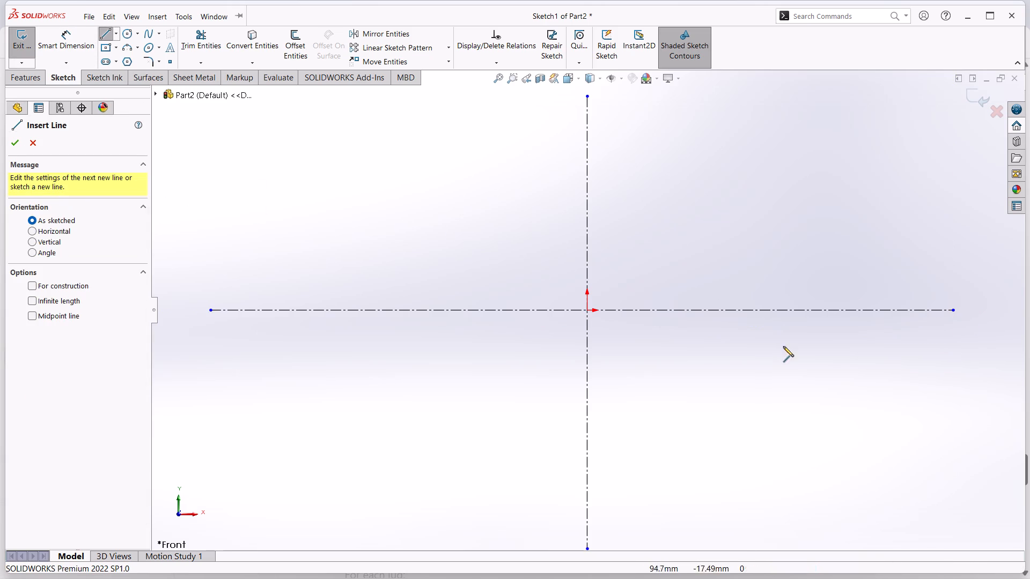
click(771, 310)
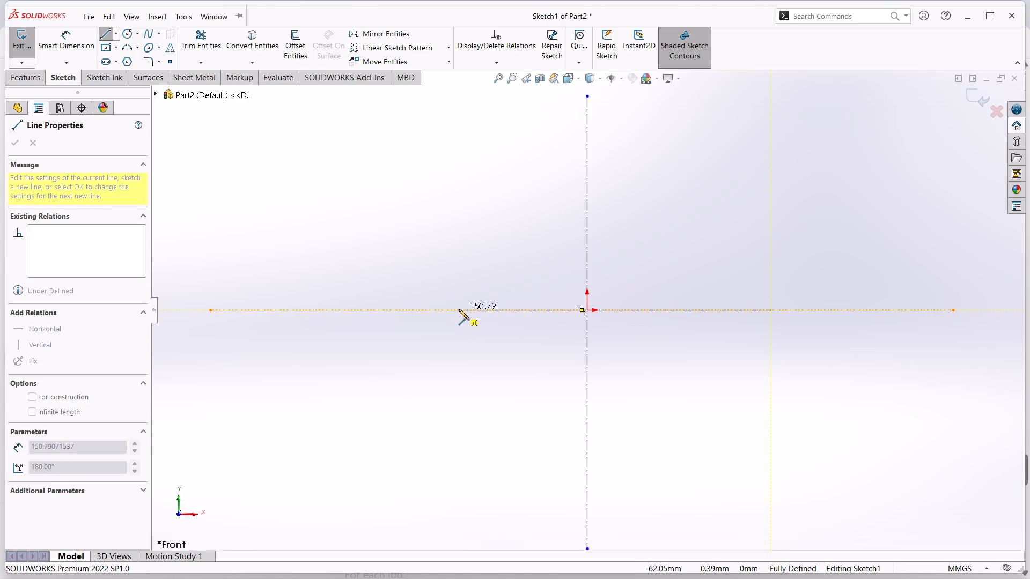
click(587, 308)
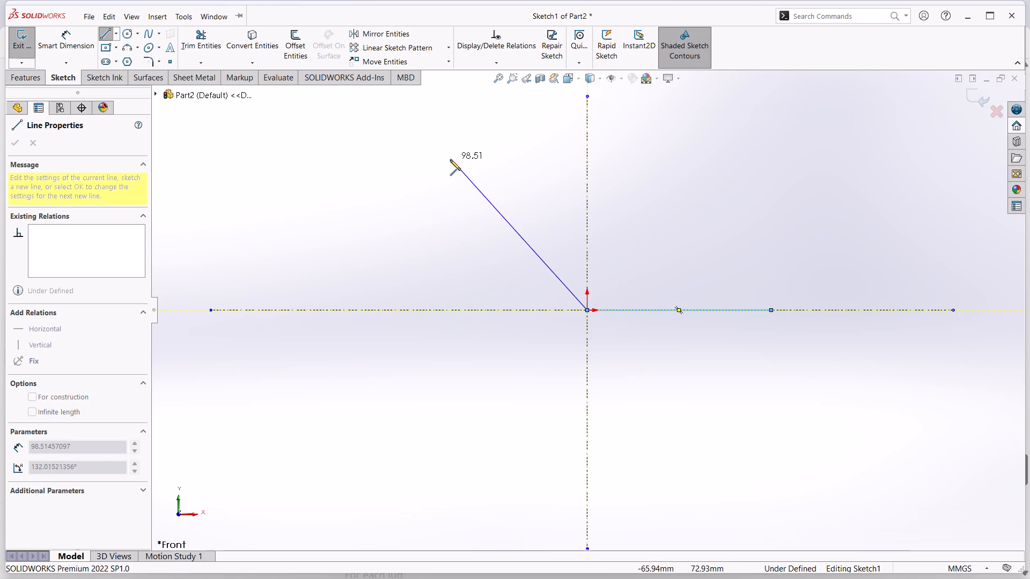
click(474, 179)
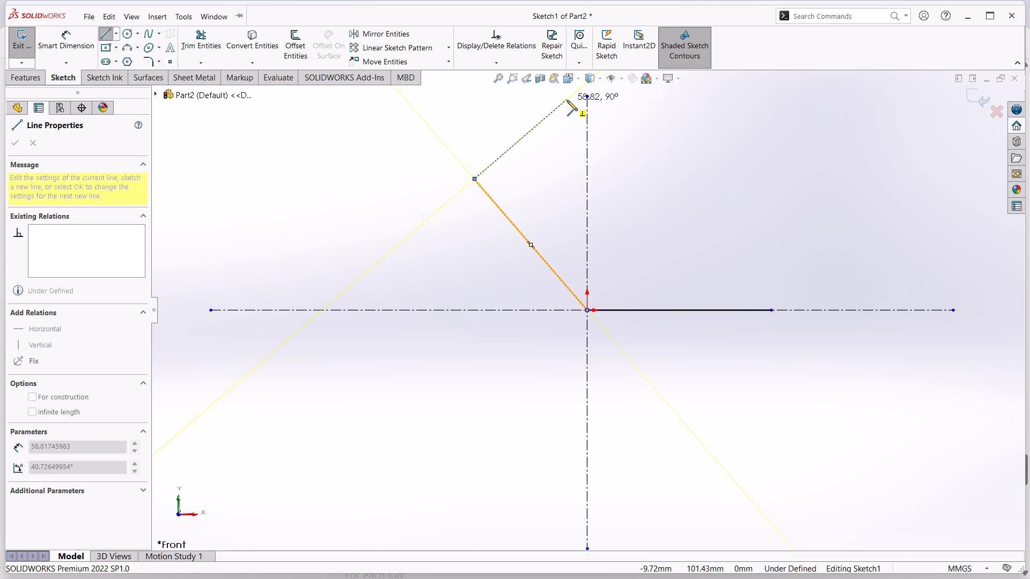
click(569, 100)
key(Escape)
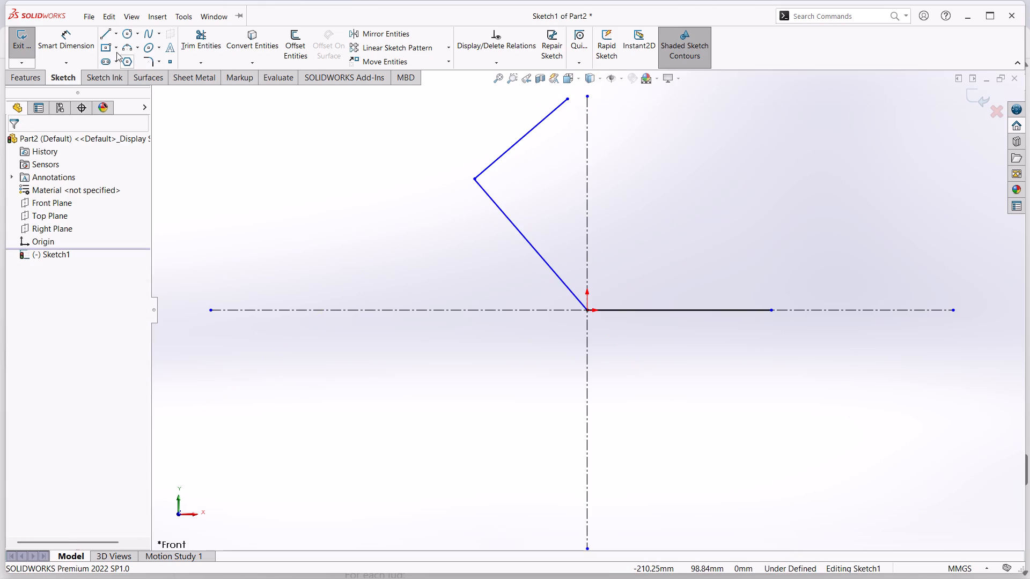
Dimension the angle between the slanted line and the horizontal centerline as 60°.
click(60, 38)
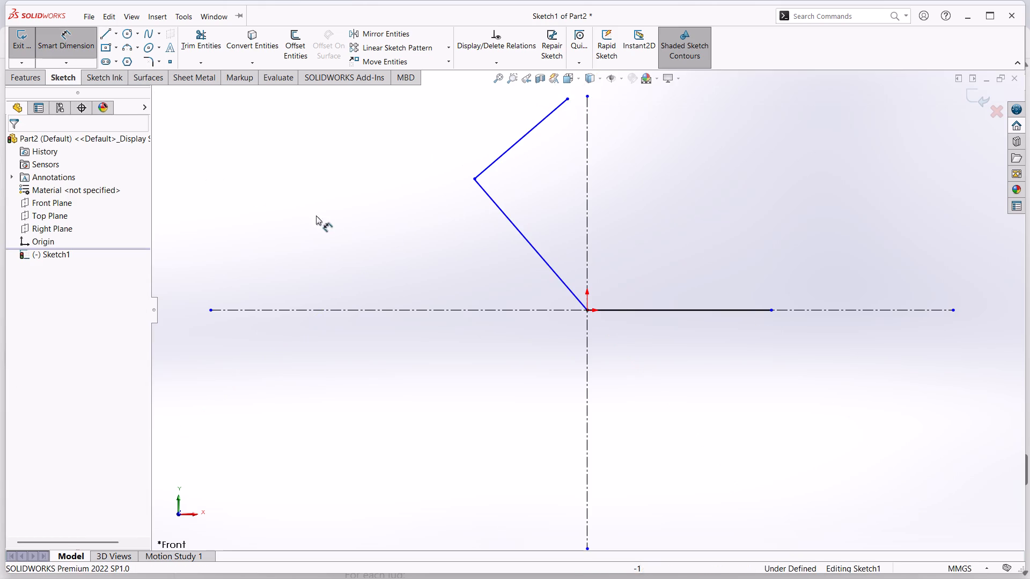
click(559, 277)
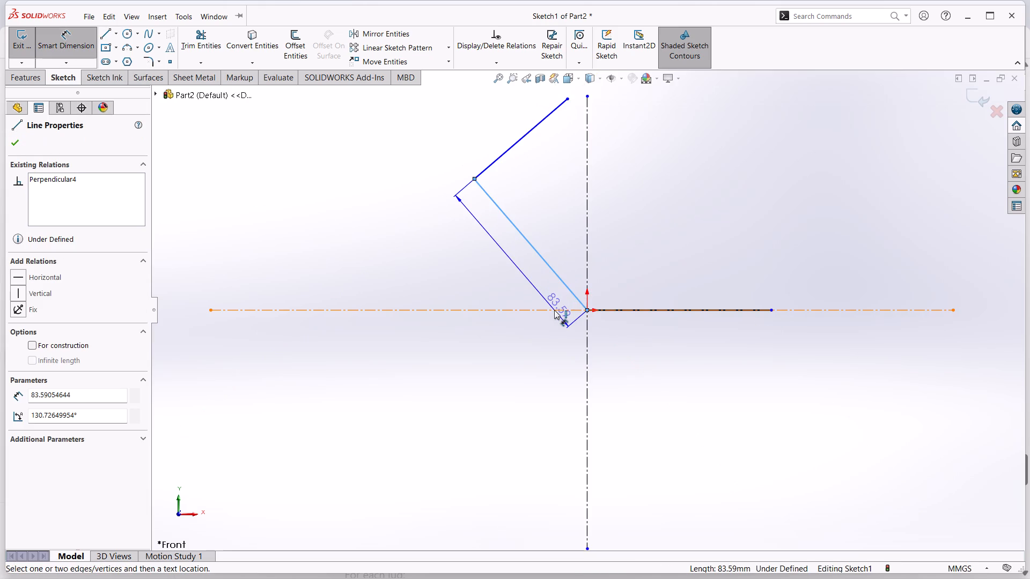
click(554, 309)
click(512, 281)
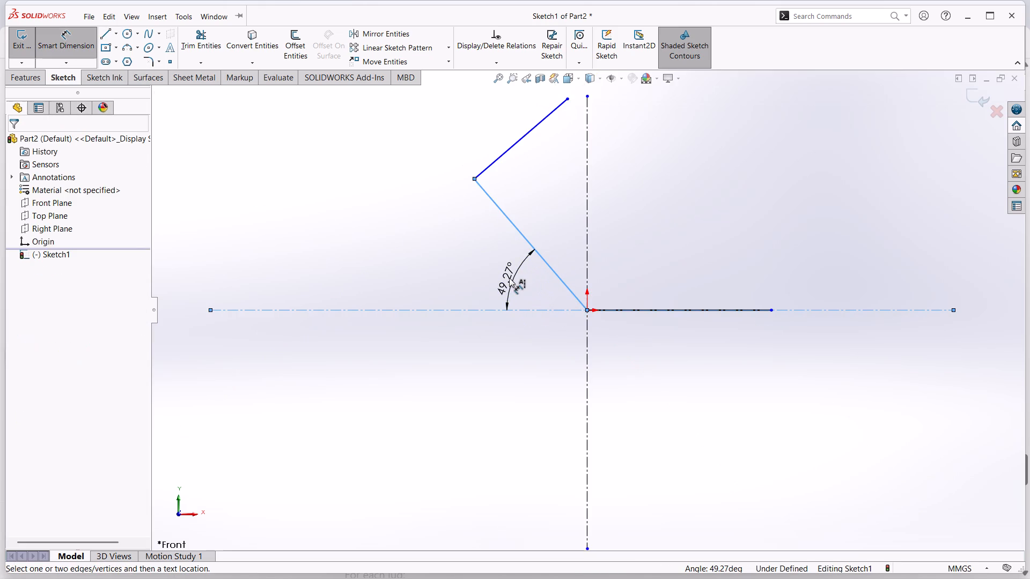
text(60)
key(Return)
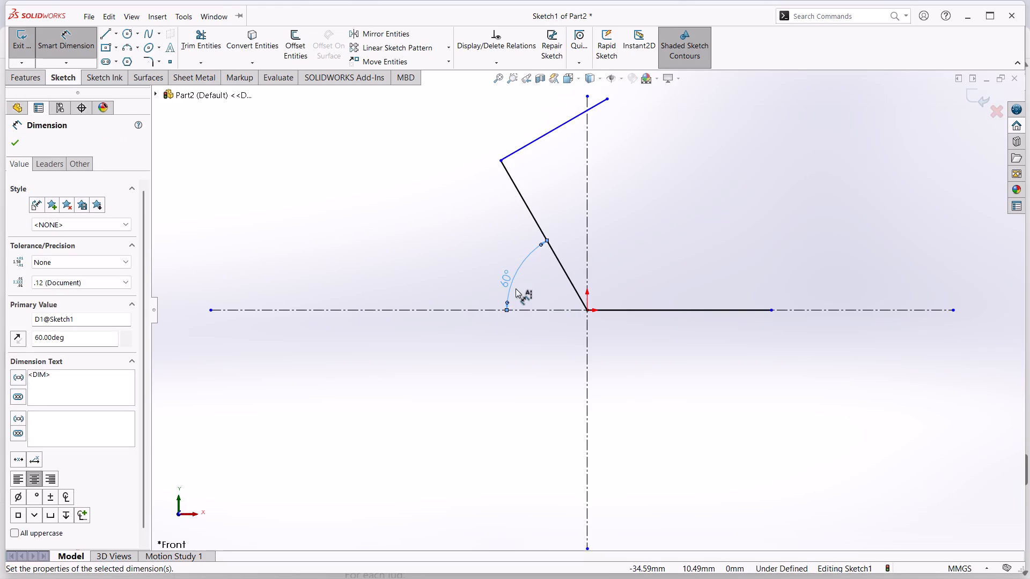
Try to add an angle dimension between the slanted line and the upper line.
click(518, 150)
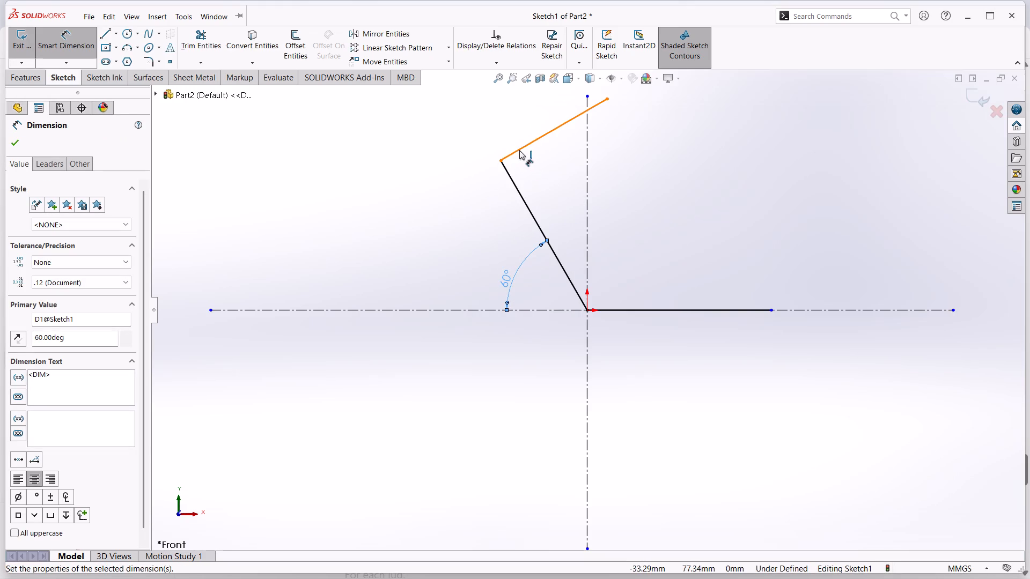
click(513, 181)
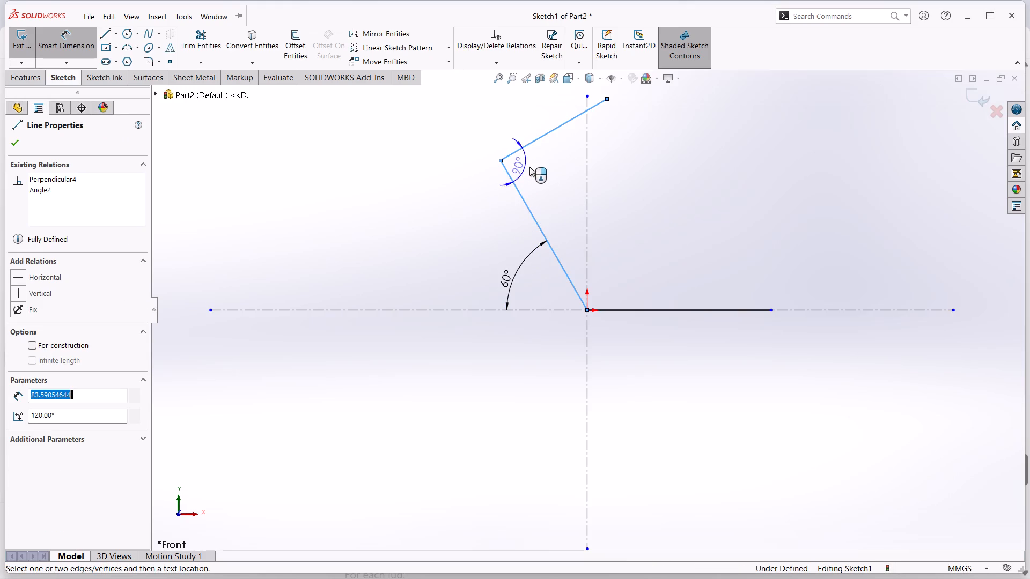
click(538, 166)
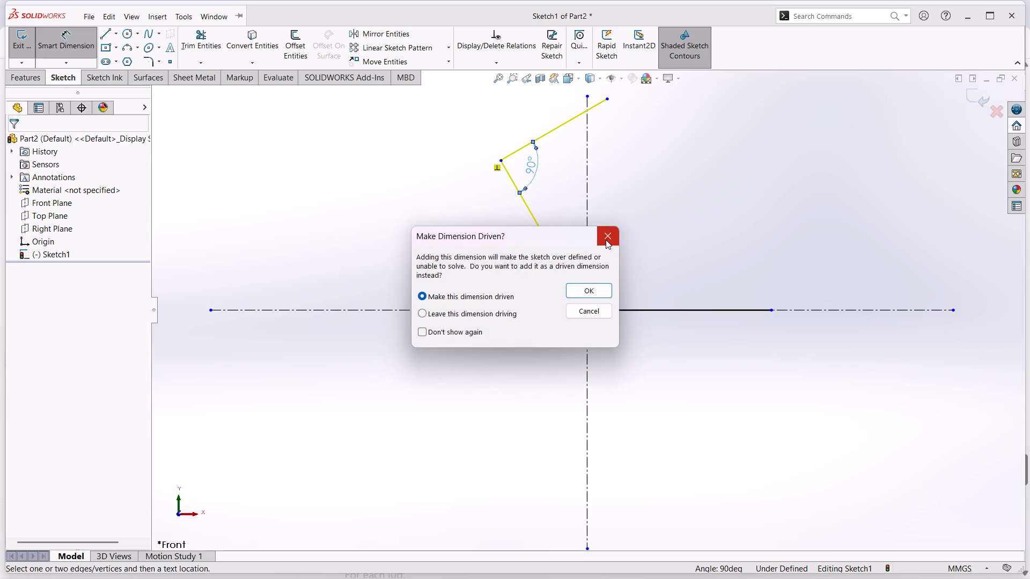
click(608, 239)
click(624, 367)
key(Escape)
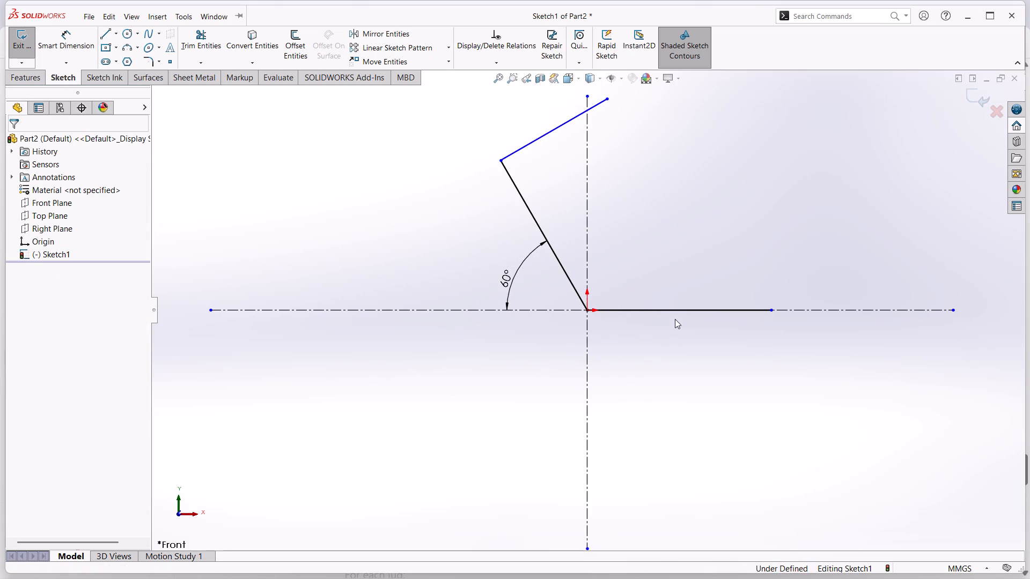
Dimension the horizontal base line's length as 125 mm.
scroll(641, 298, up, 1)
scroll(627, 213, up, 2)
scroll(632, 199, down, 4)
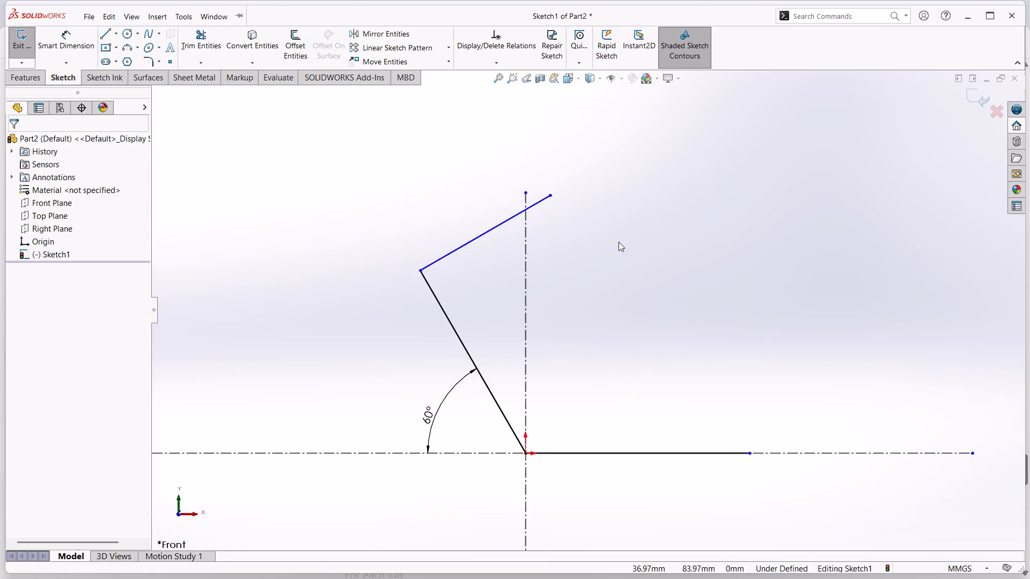
scroll(619, 242, down, 4)
scroll(591, 245, up, 3)
scroll(584, 429, down, 1)
scroll(582, 463, up, 3)
scroll(591, 459, down, 1)
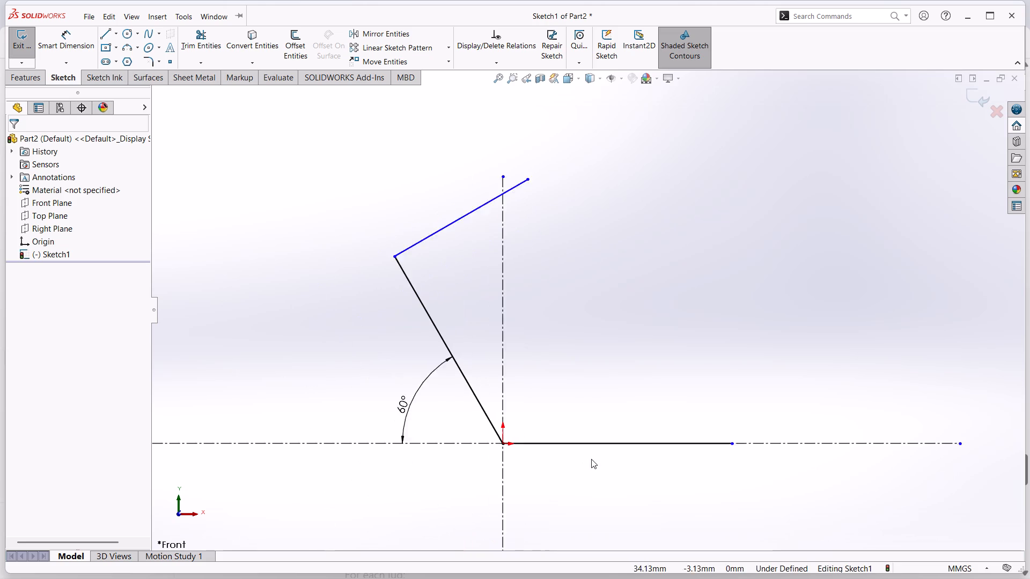
scroll(591, 459, down, 2)
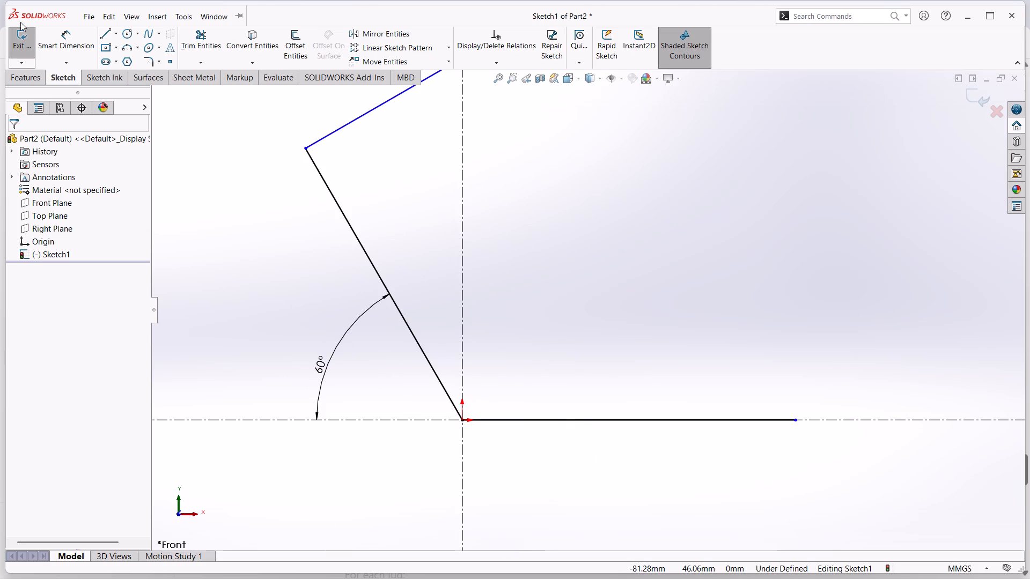
click(66, 40)
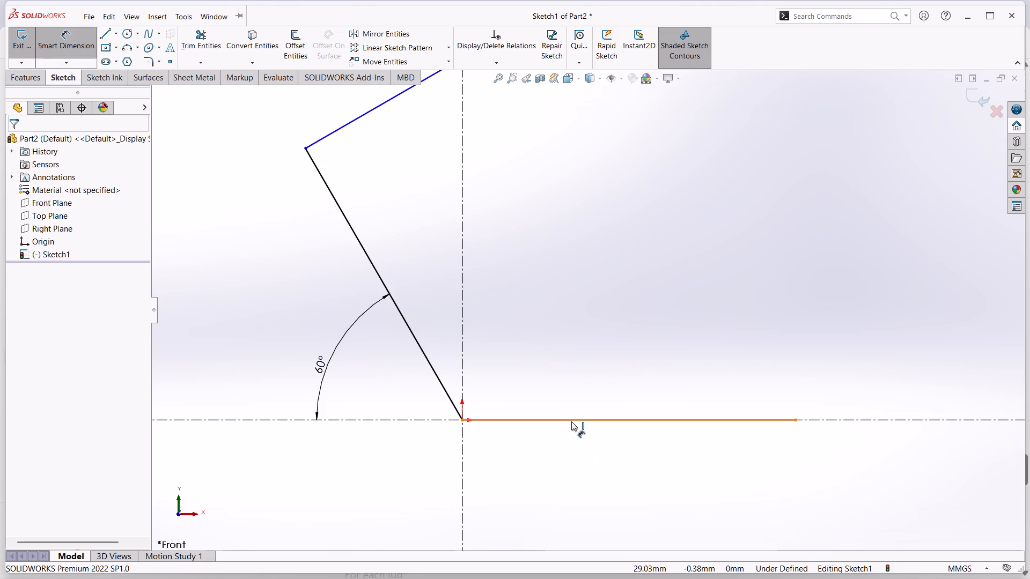
click(571, 421)
click(626, 470)
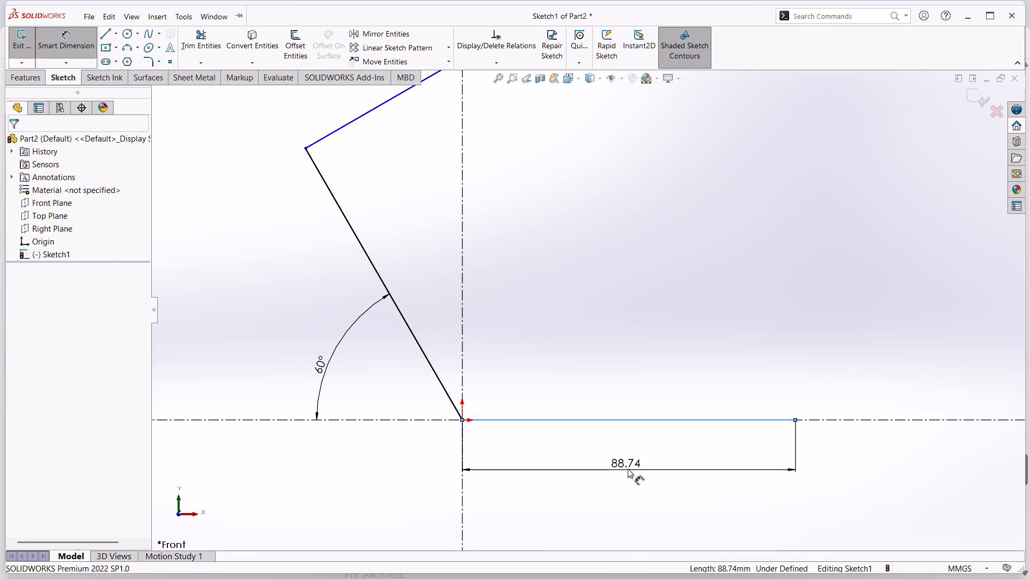
text(125)
key(Return)
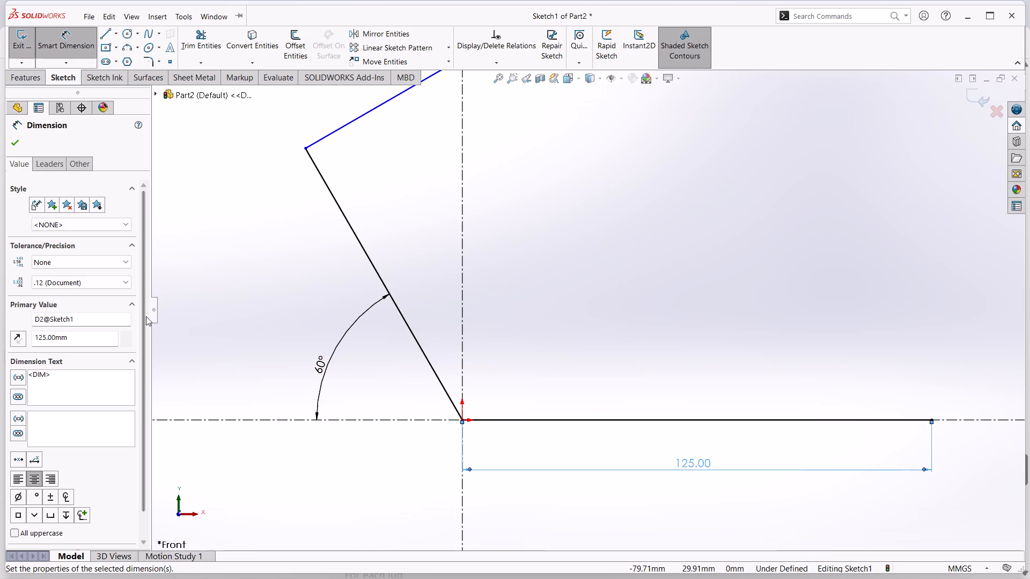
From the base line's free end, draw a short vertical end edge, a horizontal inner line, and an inner slanted line about 72 mm long.
click(108, 36)
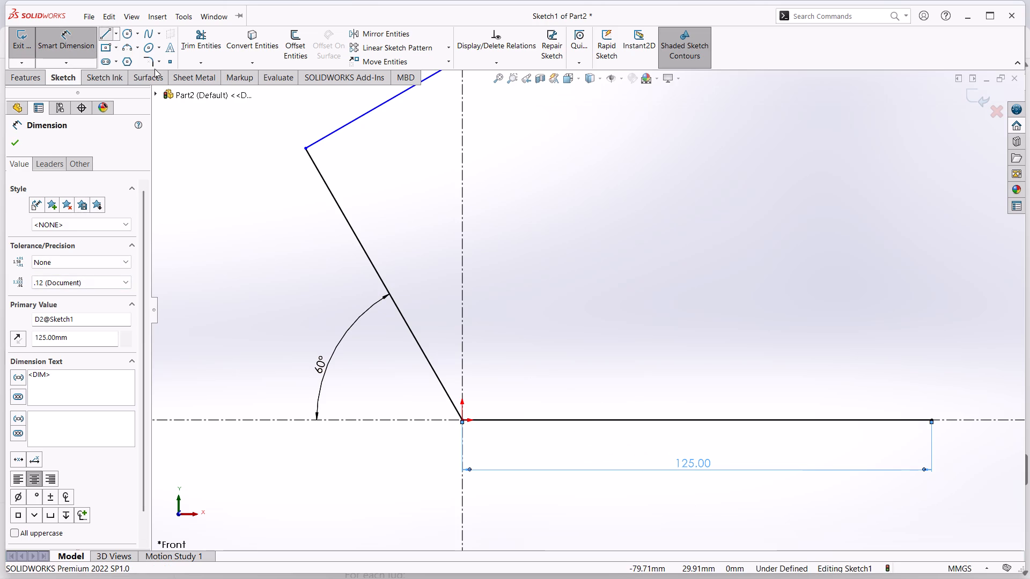
click(930, 418)
click(932, 390)
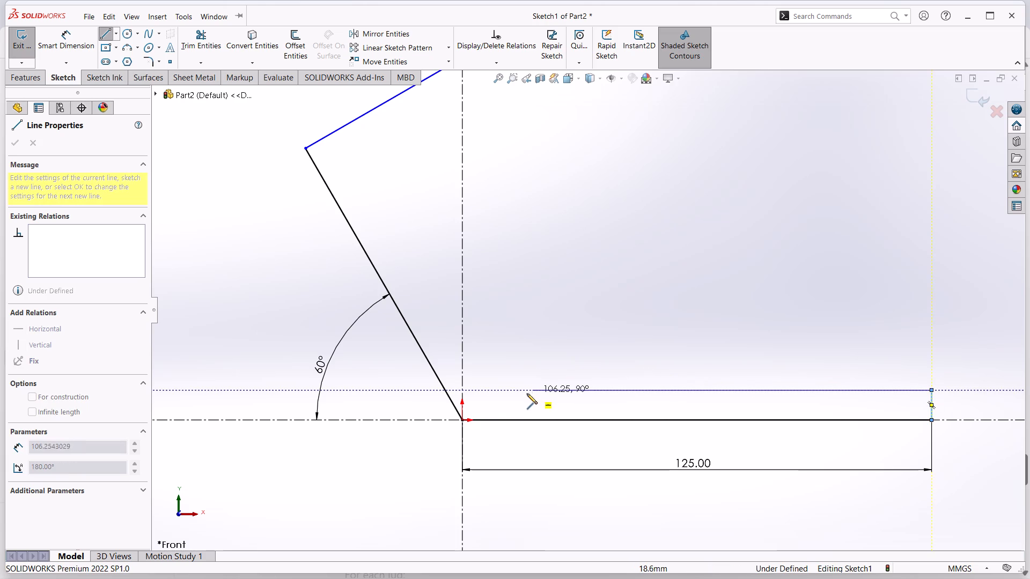
click(483, 389)
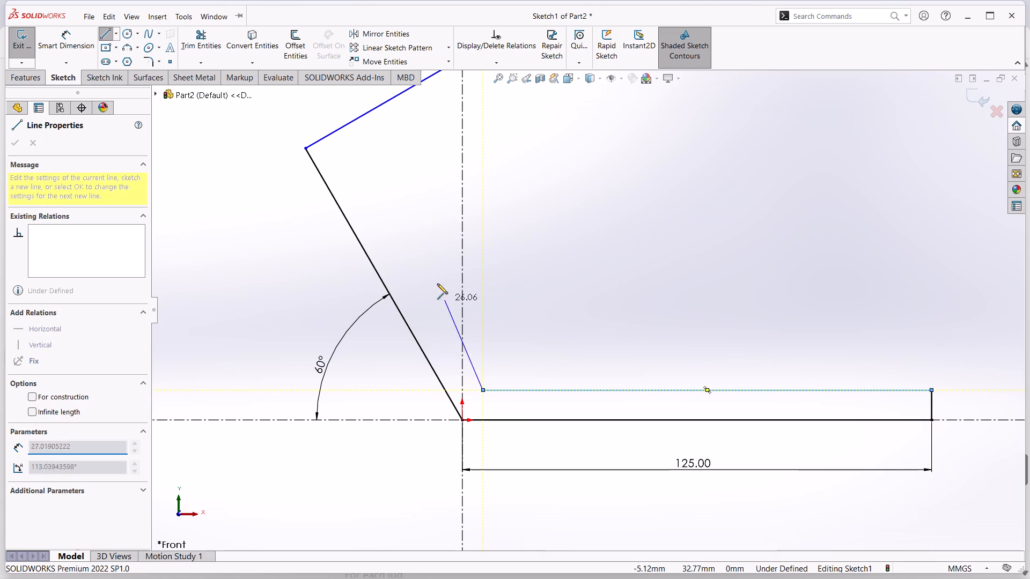
click(349, 153)
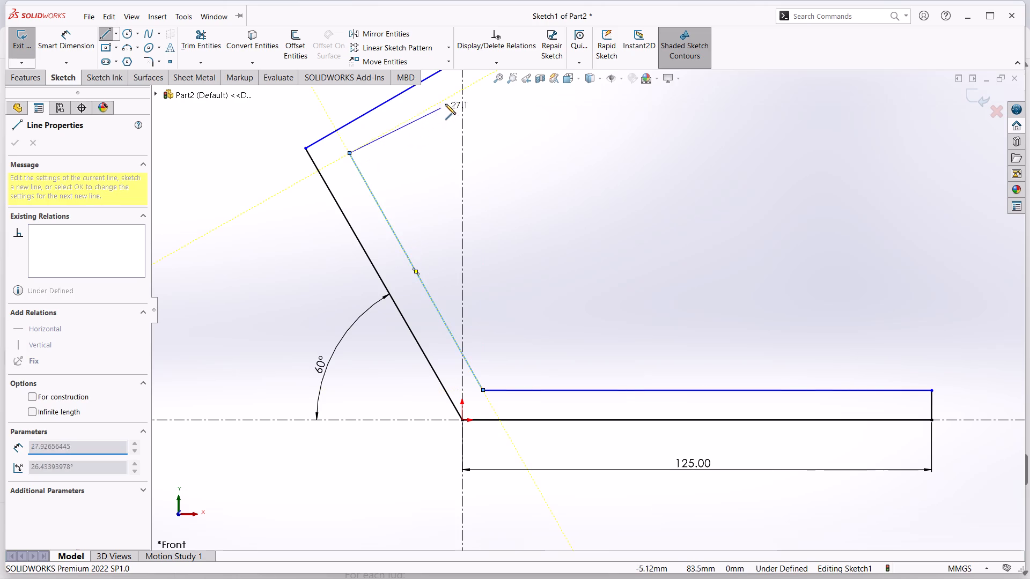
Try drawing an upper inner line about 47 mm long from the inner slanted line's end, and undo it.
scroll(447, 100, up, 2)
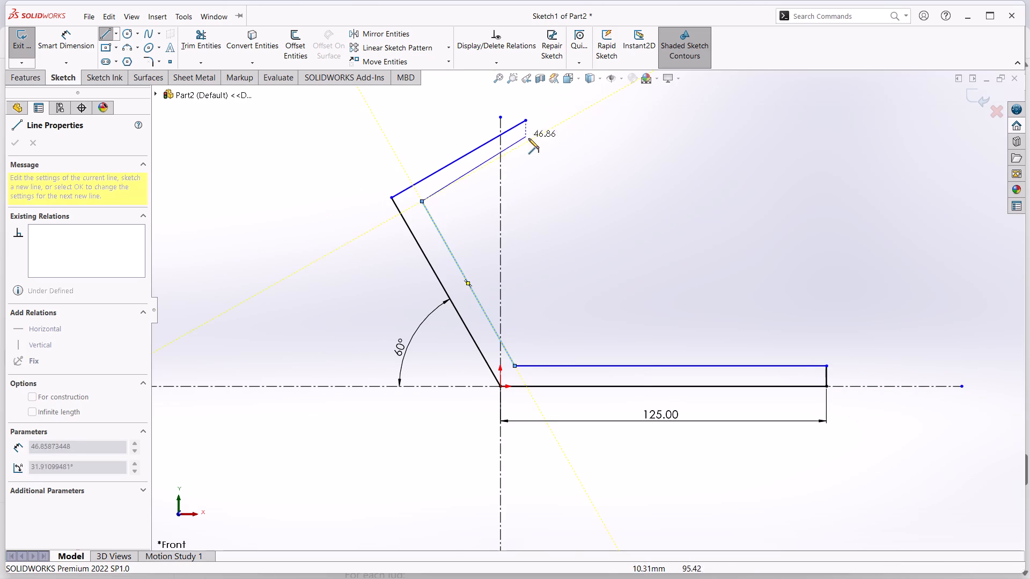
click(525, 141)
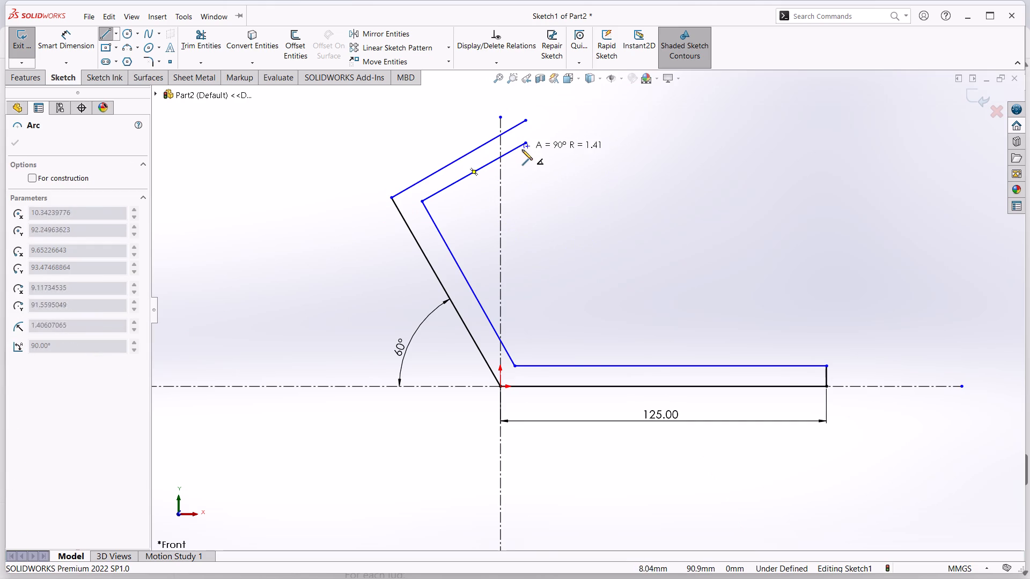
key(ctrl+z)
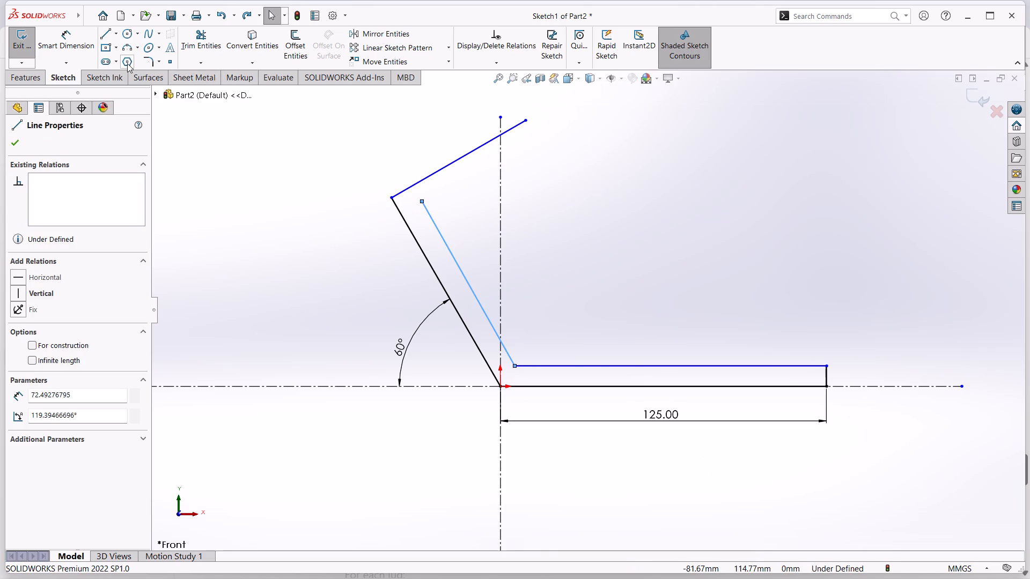
Draw an upper inner line about 50 mm long perpendicular to the inner slanted line and close the profile at the outer upper line's free end.
click(105, 34)
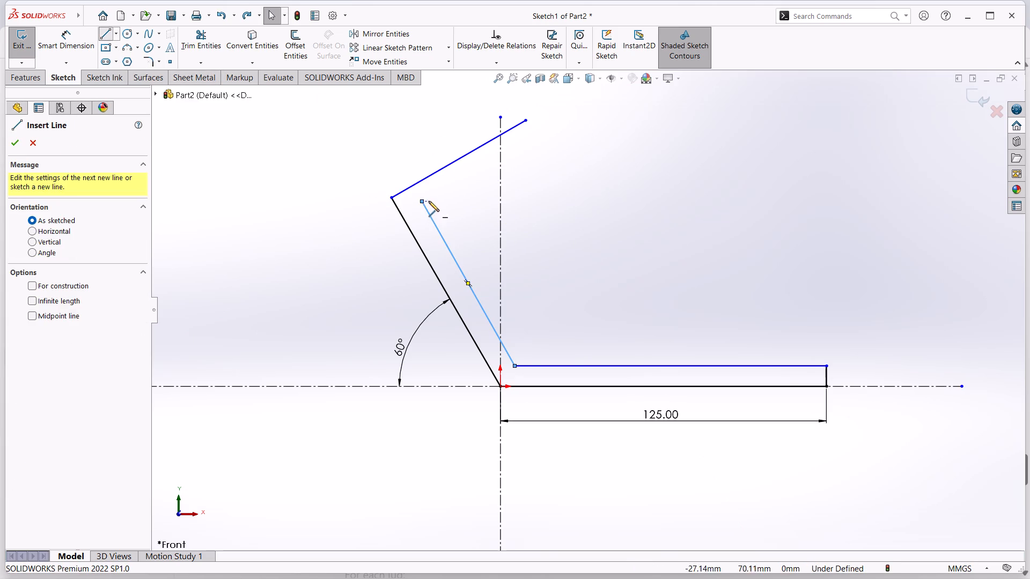
click(419, 199)
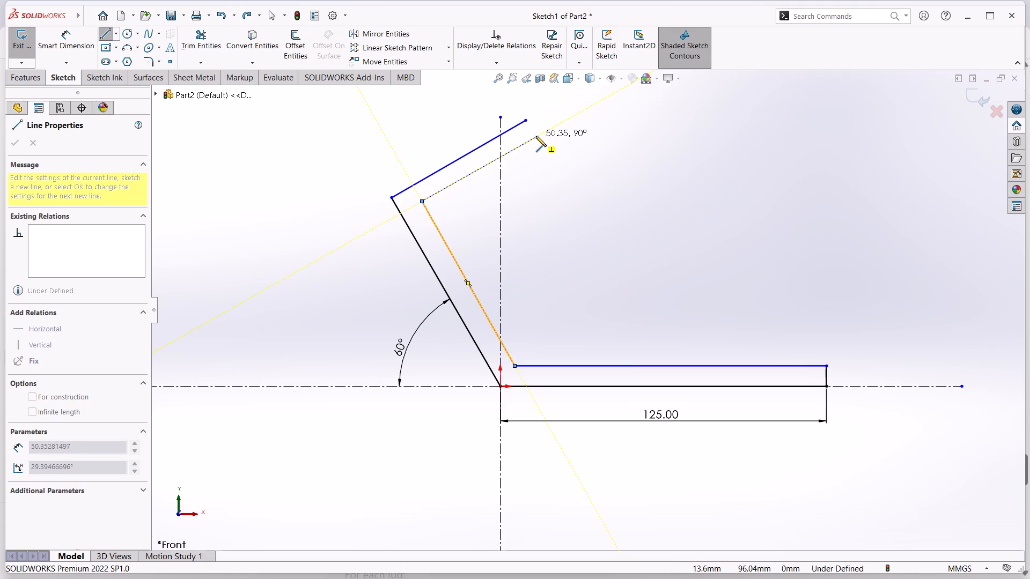
click(535, 136)
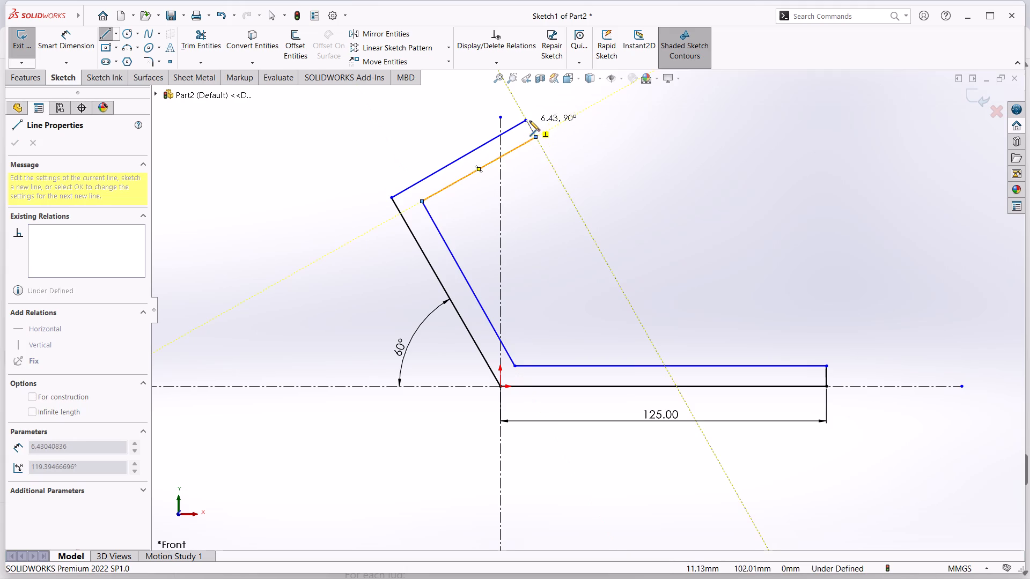
click(526, 119)
key(Escape)
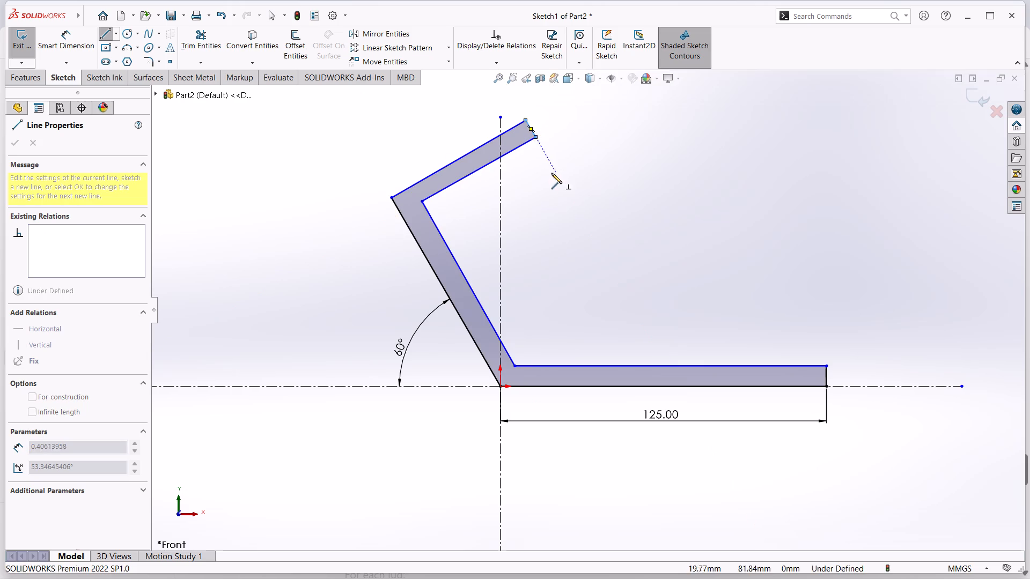
key(Escape)
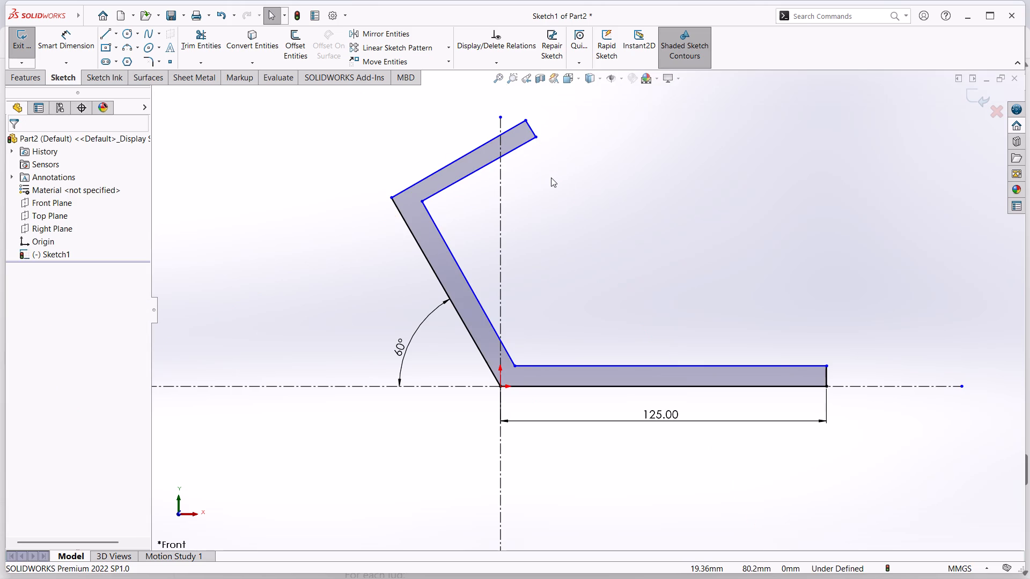
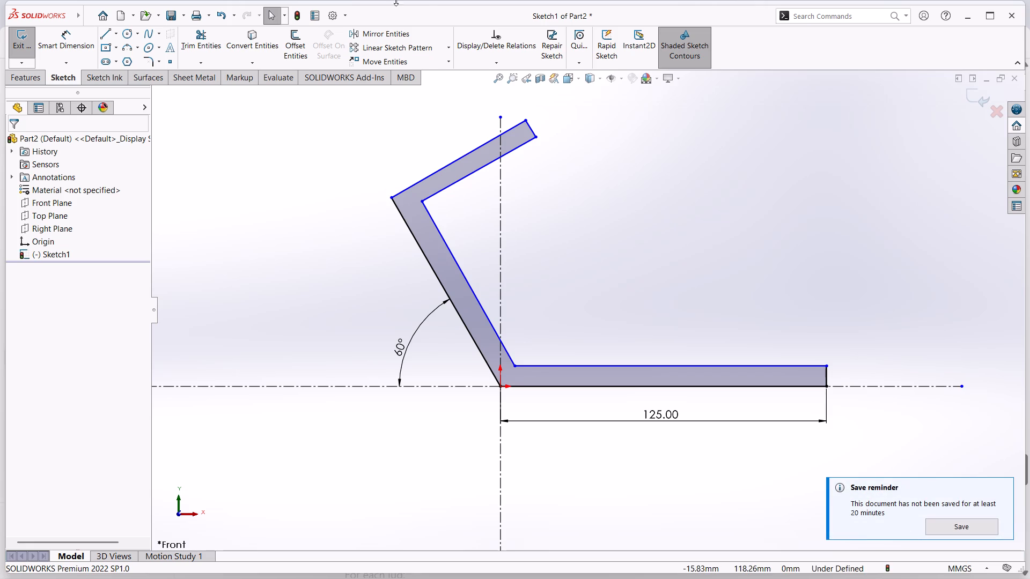
Dimension the outer slanted line's length as 85 mm.
click(56, 38)
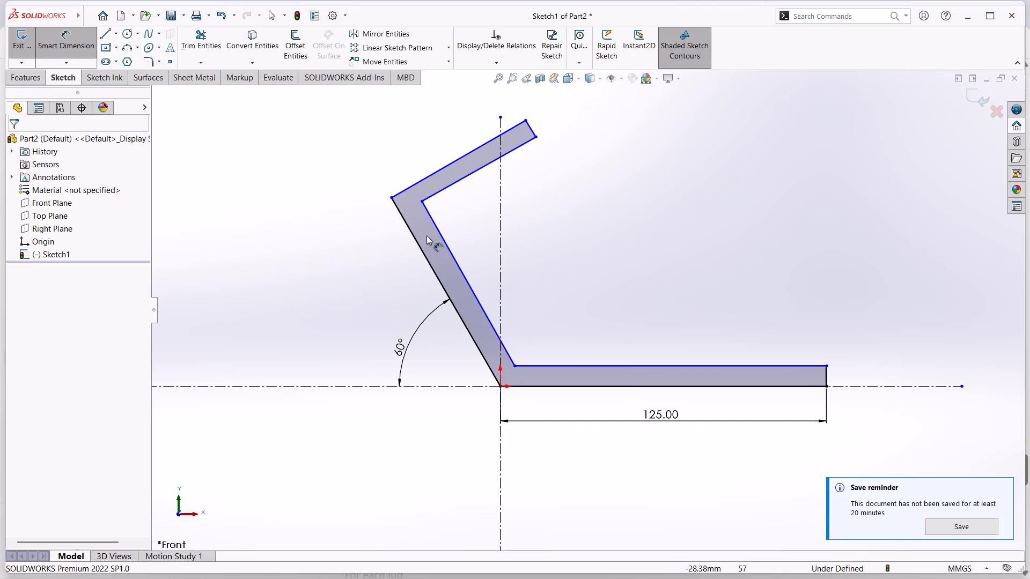
click(416, 241)
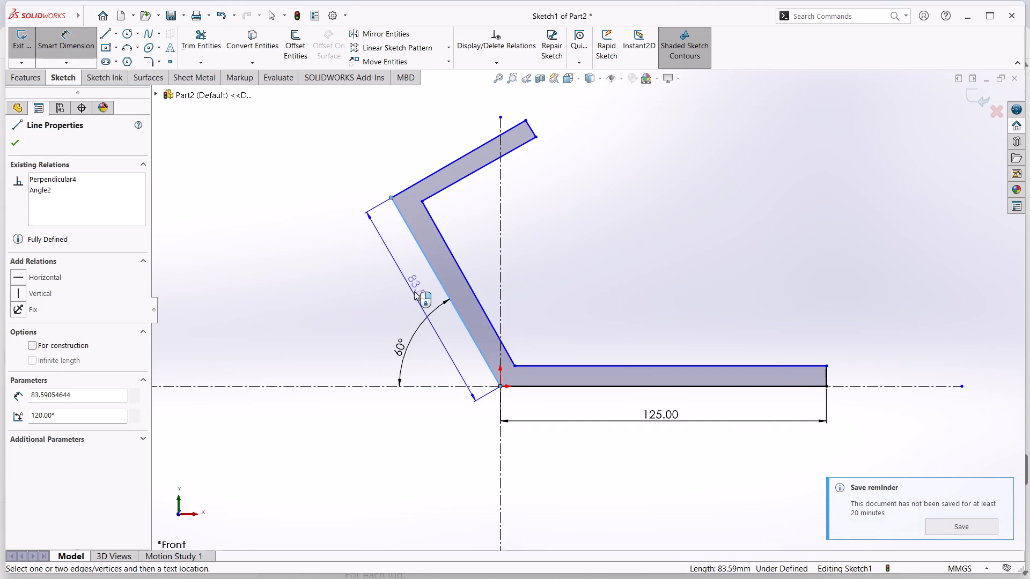
click(413, 299)
text(85)
key(Return)
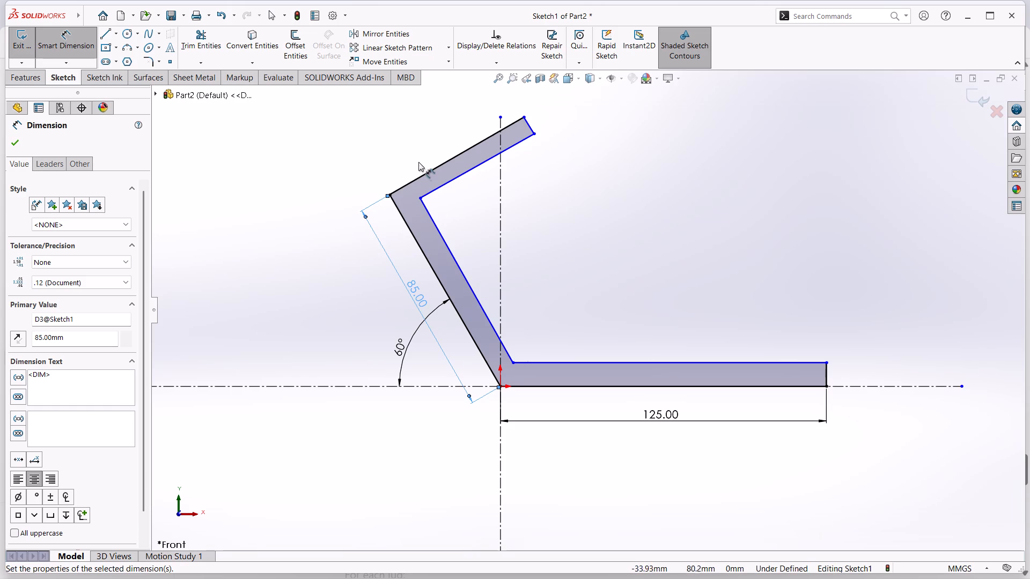
Dimension the outer upper line's length as 80 mm.
click(428, 173)
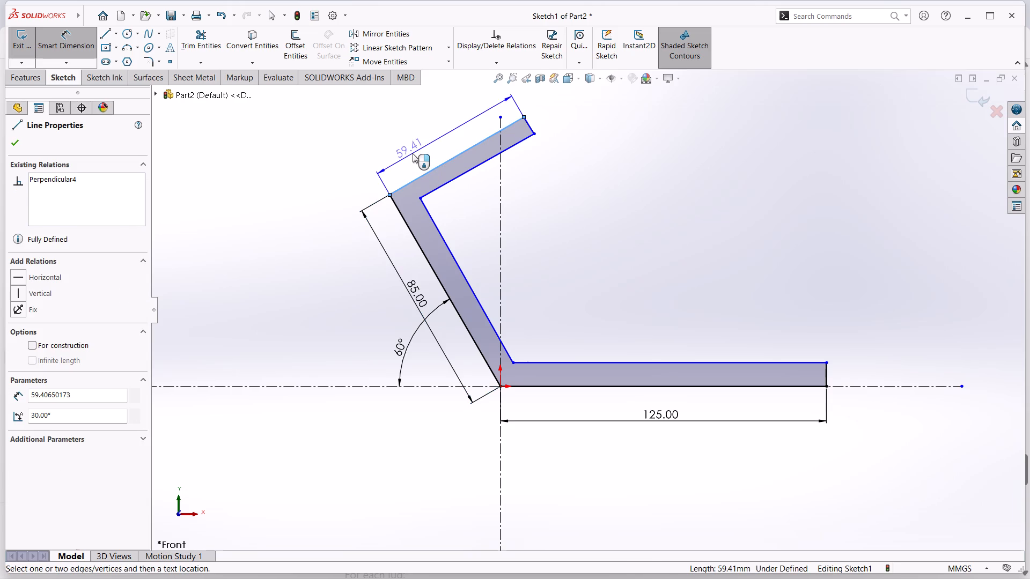
click(413, 154)
text(80)
key(Return)
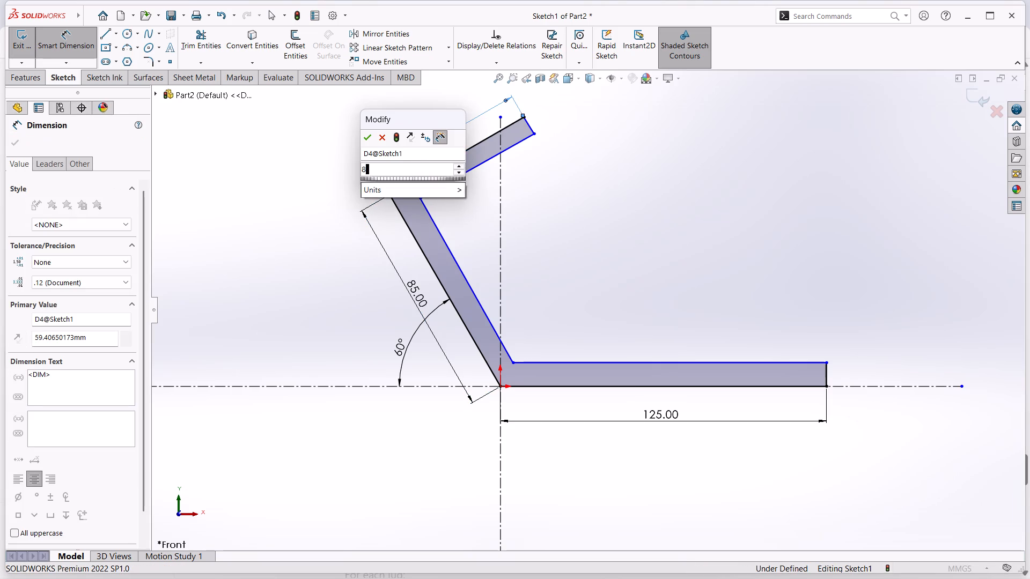
click(545, 227)
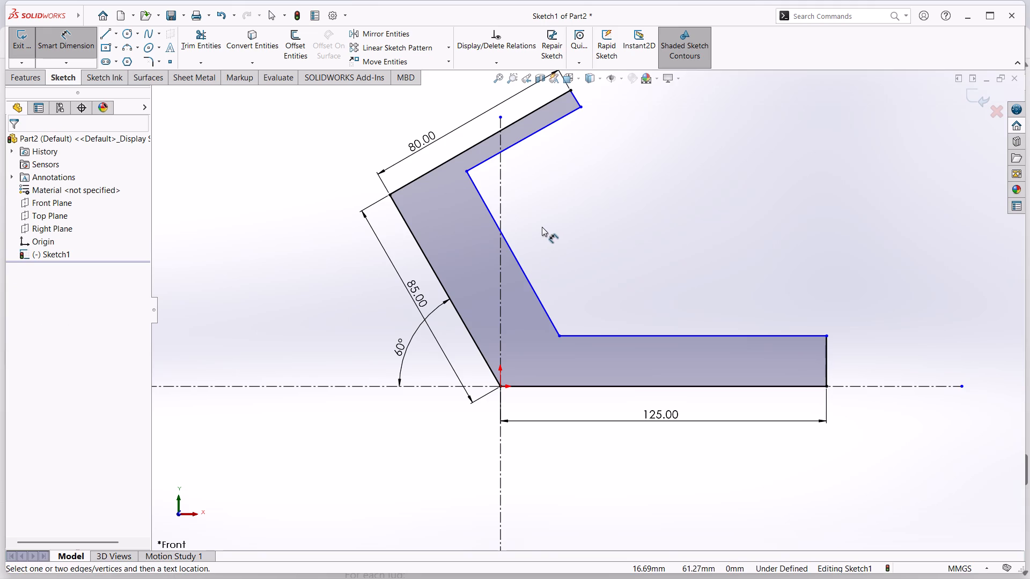
Dimension the vertical end edge of the base as 15 mm.
click(827, 354)
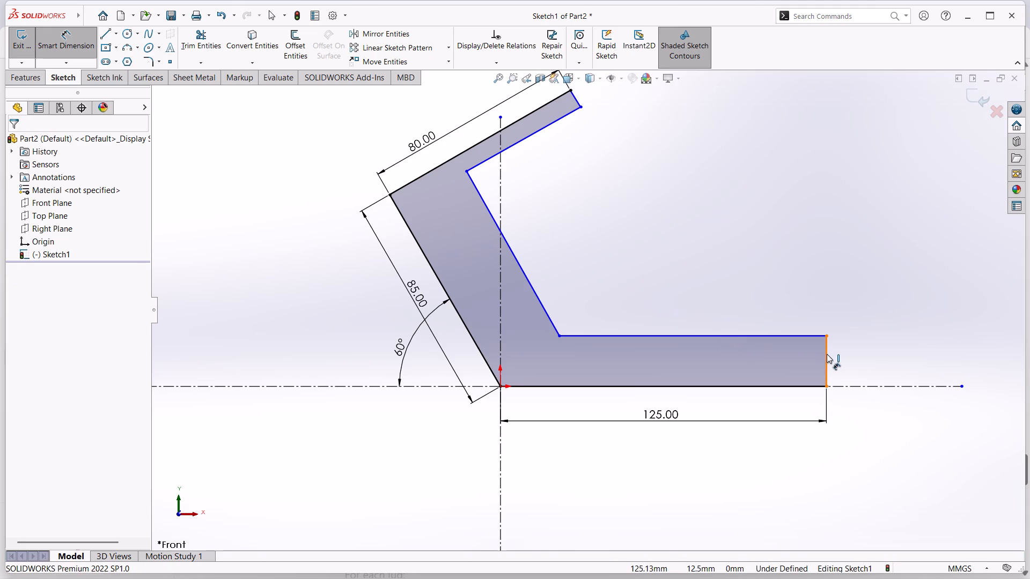
click(898, 365)
text(15)
key(Return)
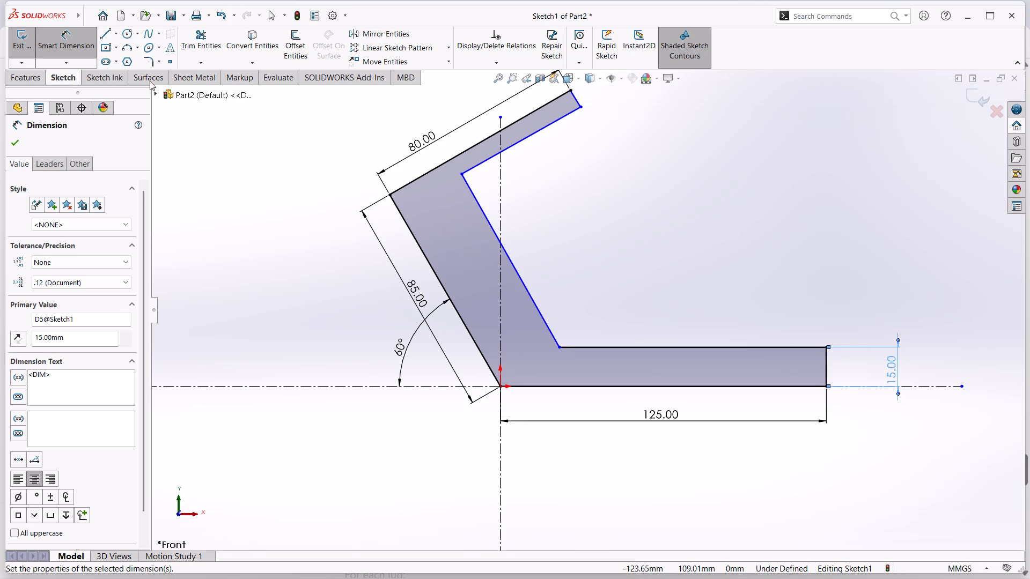
Add a parallel relation between the inner and outer slanted lines.
click(54, 36)
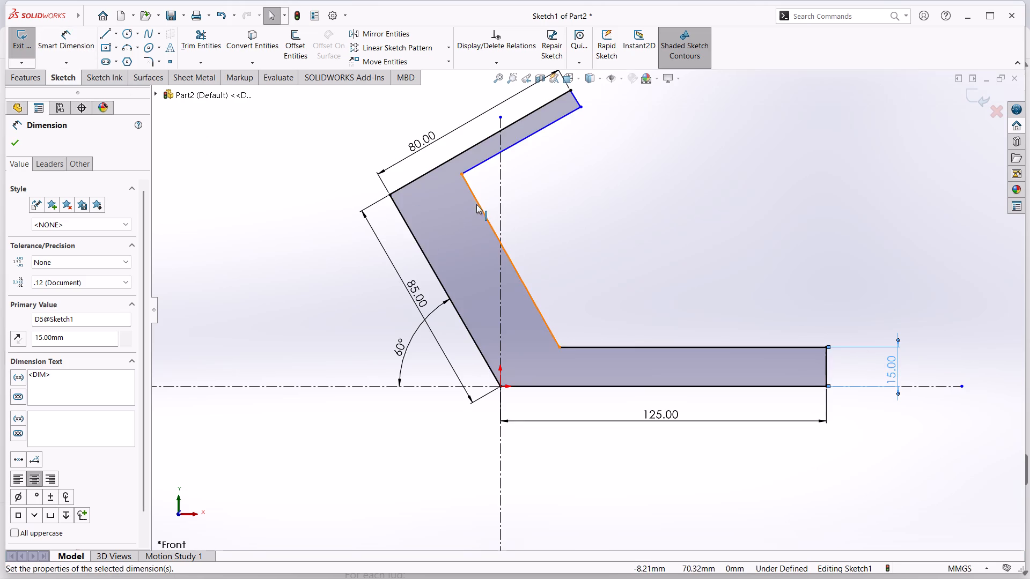
click(476, 202)
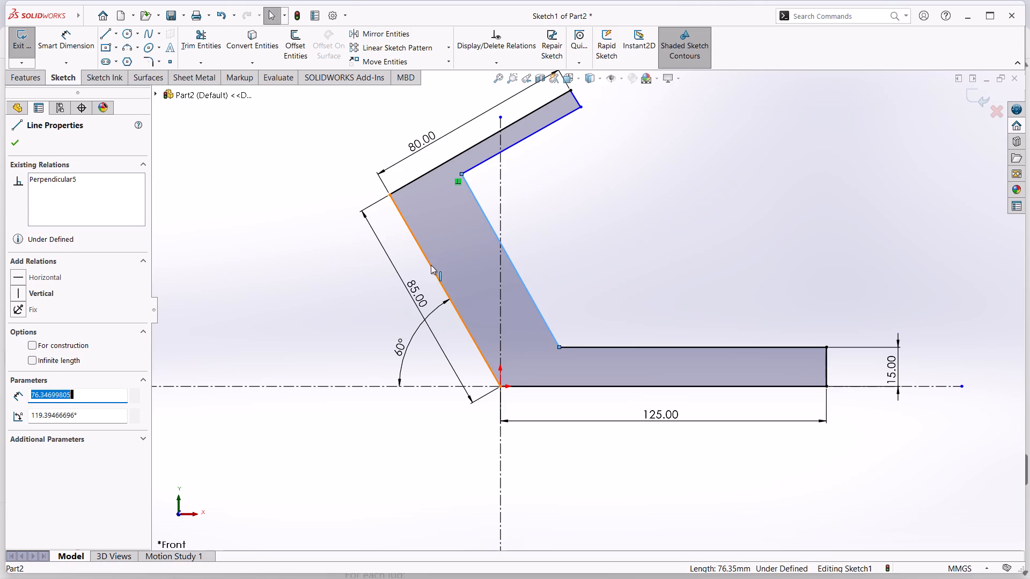
ctrl+click(431, 265)
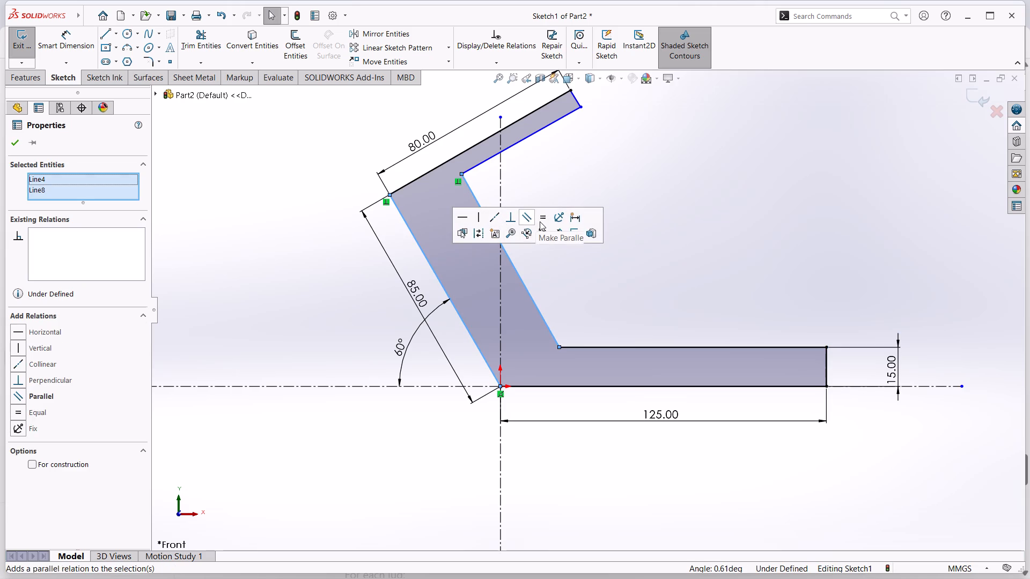
click(529, 218)
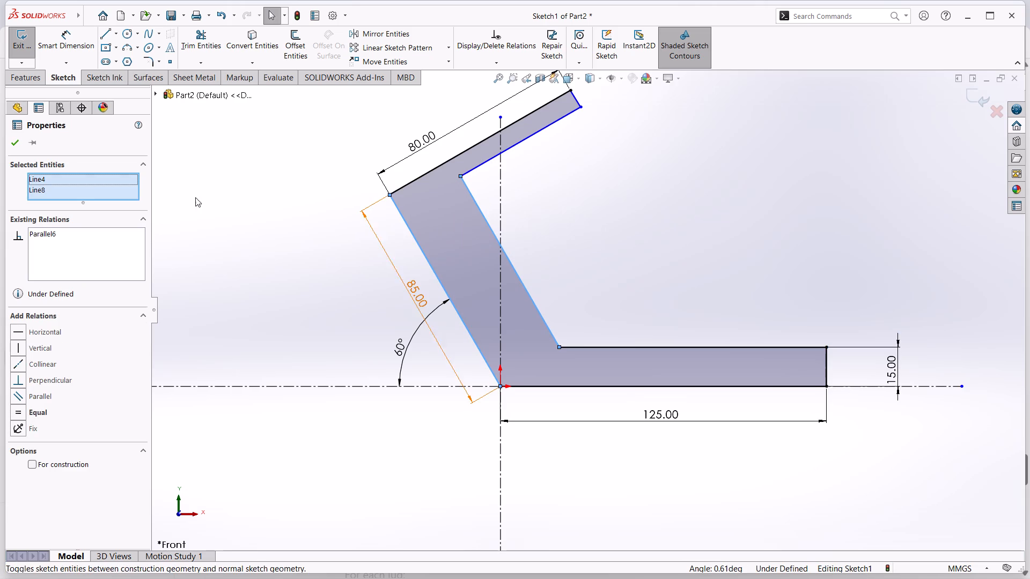
click(20, 142)
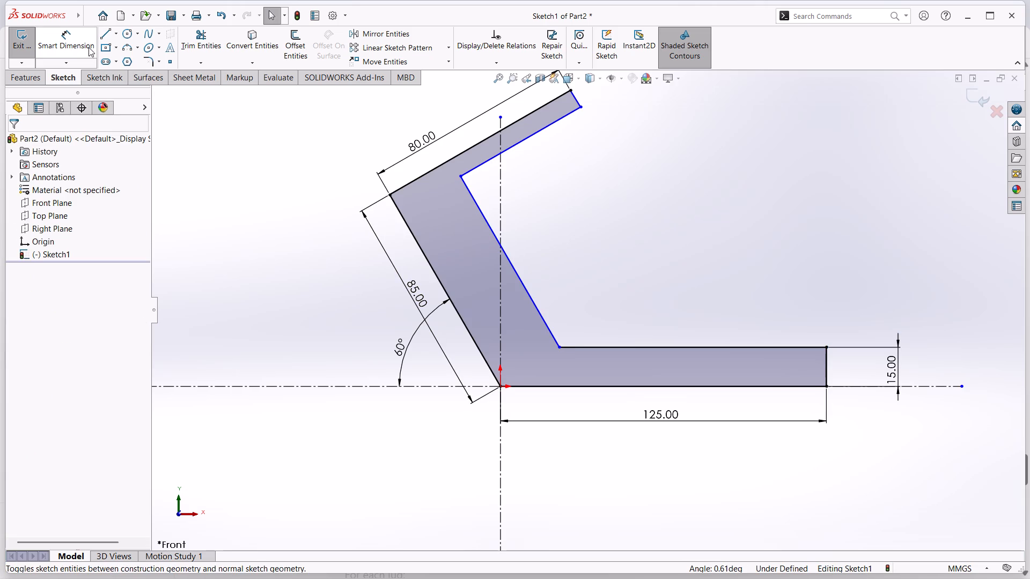
Dimension the distance between the inner and outer slanted lines as 15 mm.
click(90, 44)
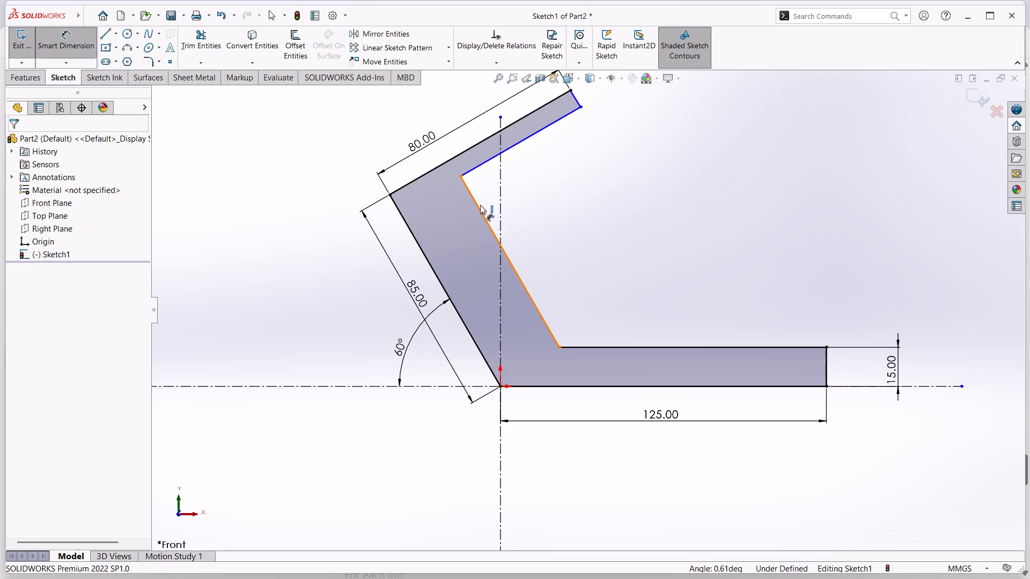
click(480, 205)
click(415, 240)
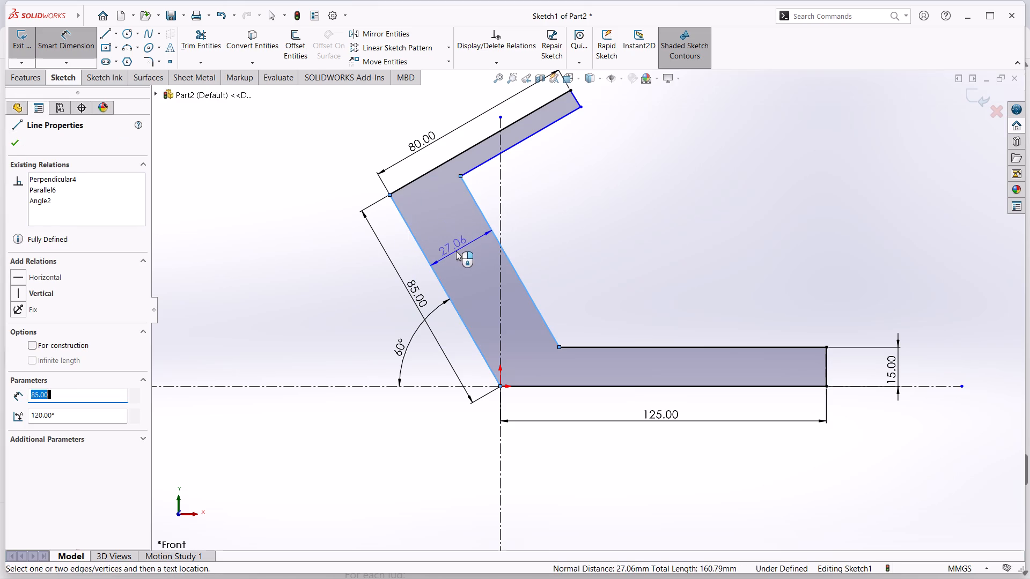
click(457, 251)
text(15)
key(Return)
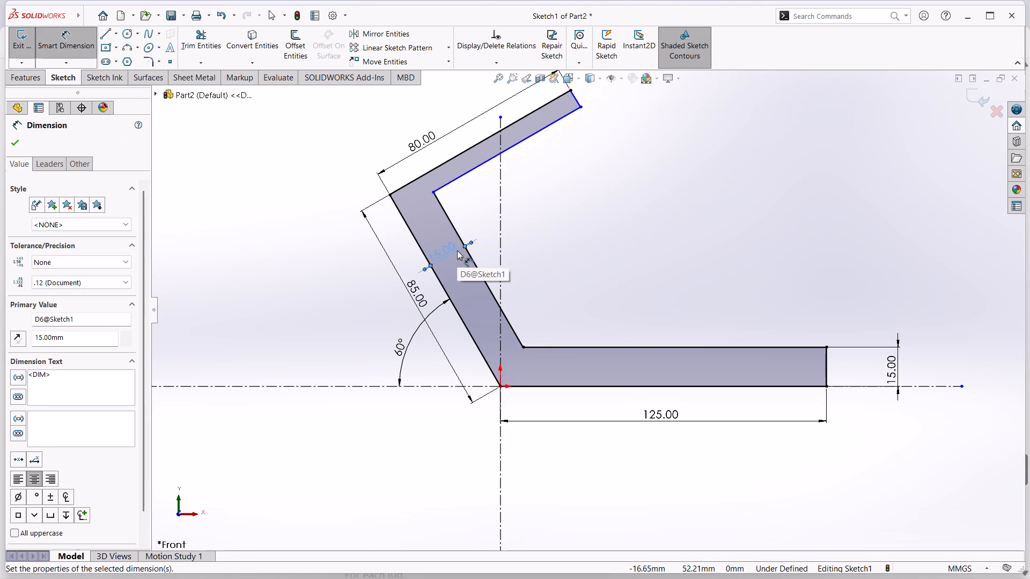
Dimension the short end edge of the upper arm as 10 mm, aligned with the edge.
click(577, 100)
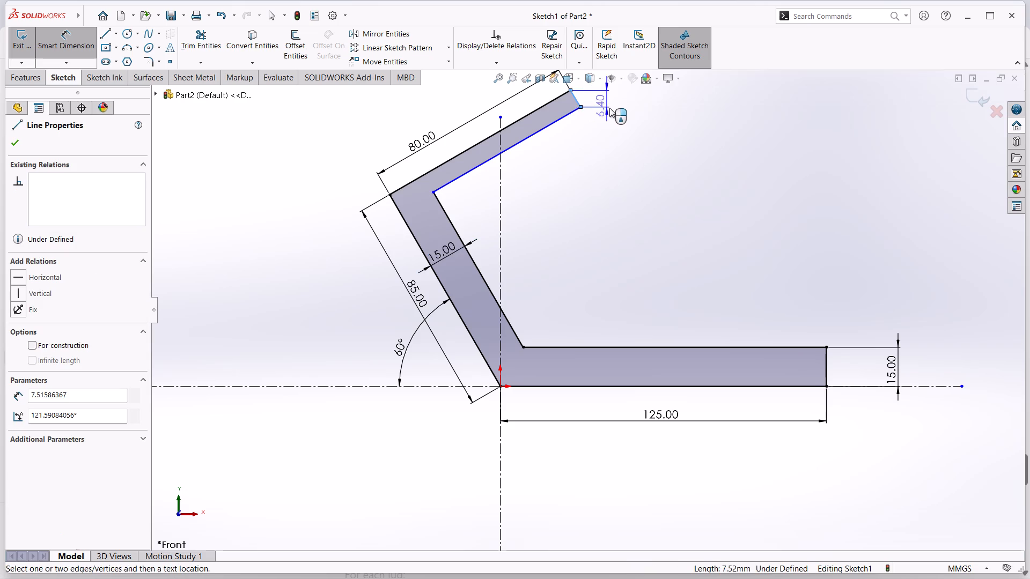
click(618, 120)
text(10)
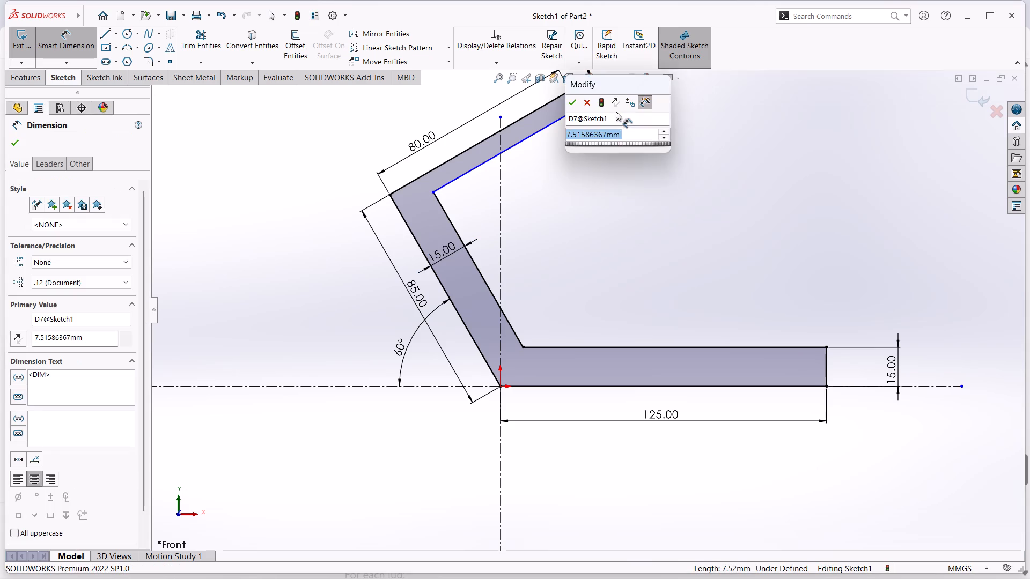
key(Return)
click(606, 180)
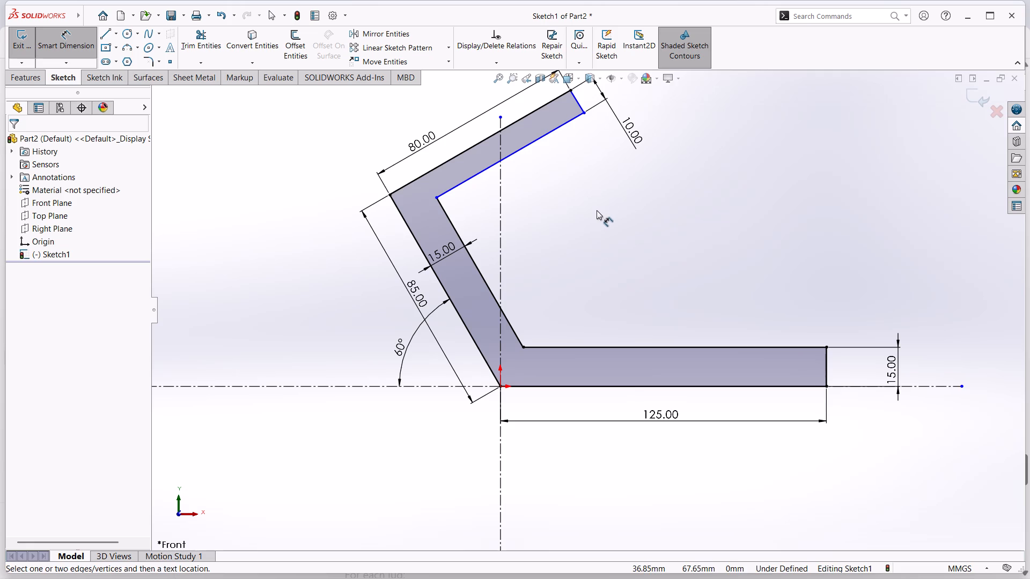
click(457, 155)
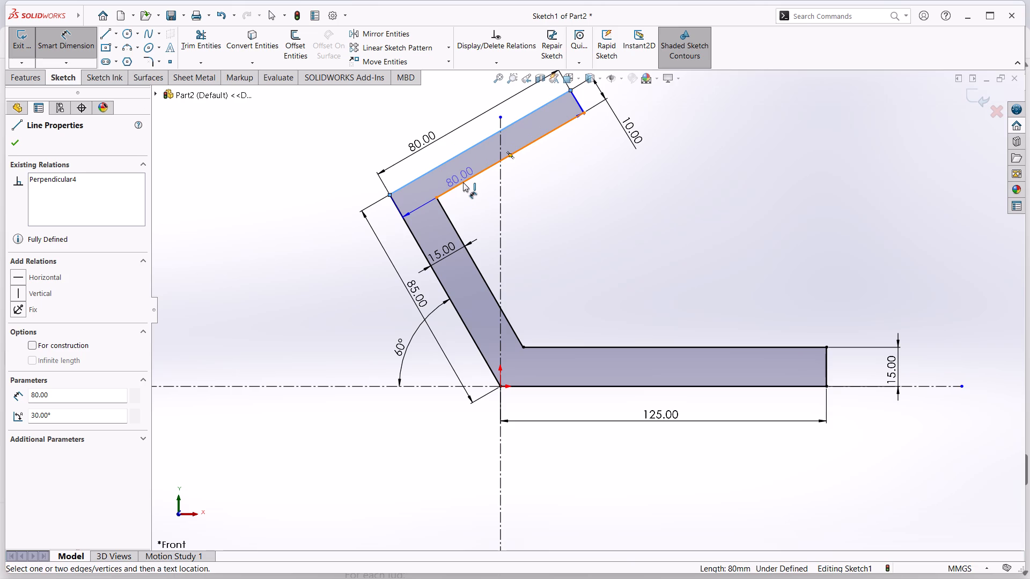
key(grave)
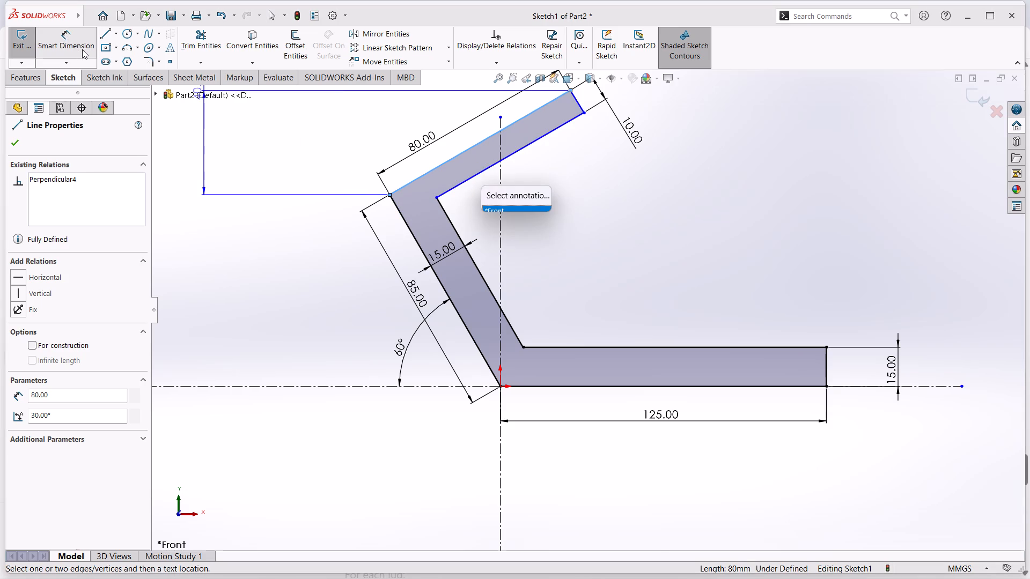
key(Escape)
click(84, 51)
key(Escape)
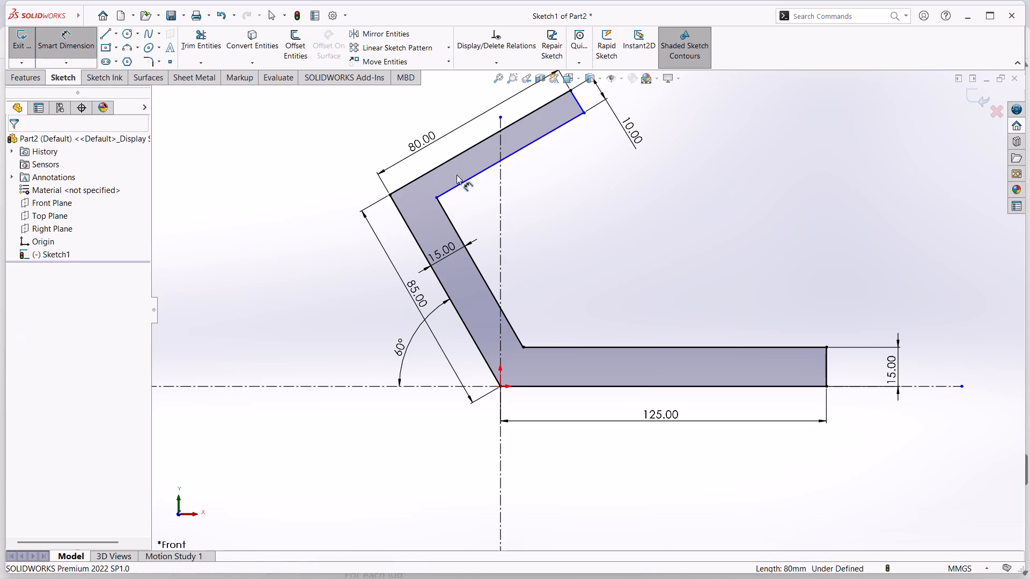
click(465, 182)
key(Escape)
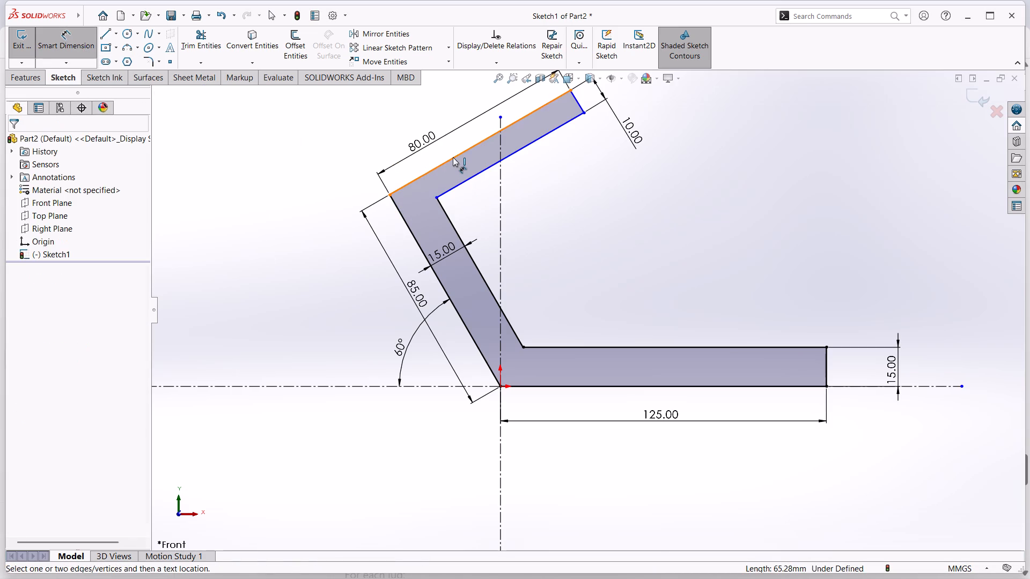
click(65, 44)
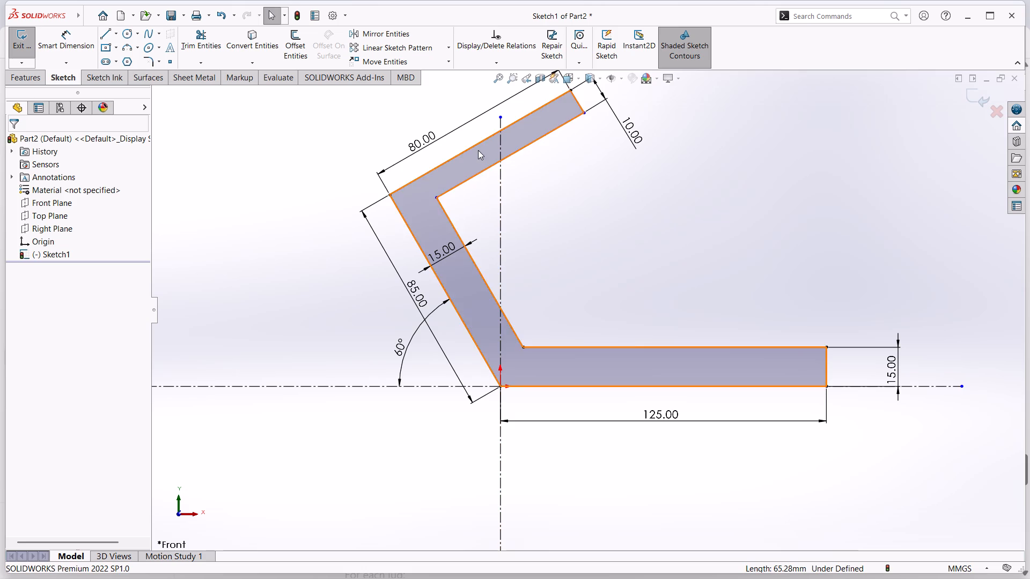
Add a parallel relation between the inner and outer lines of the upper arm.
click(476, 147)
click(481, 170)
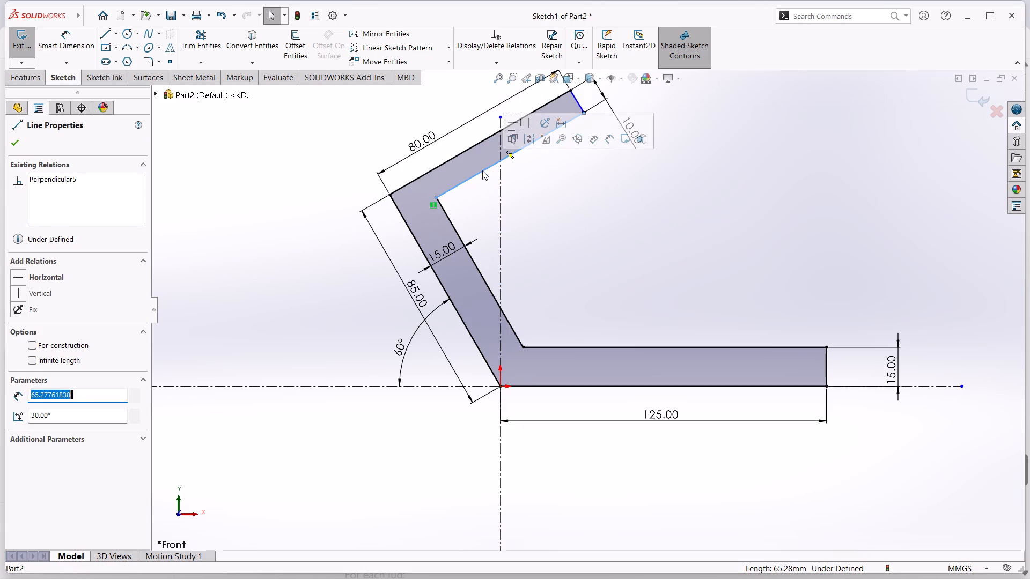
ctrl+click(464, 155)
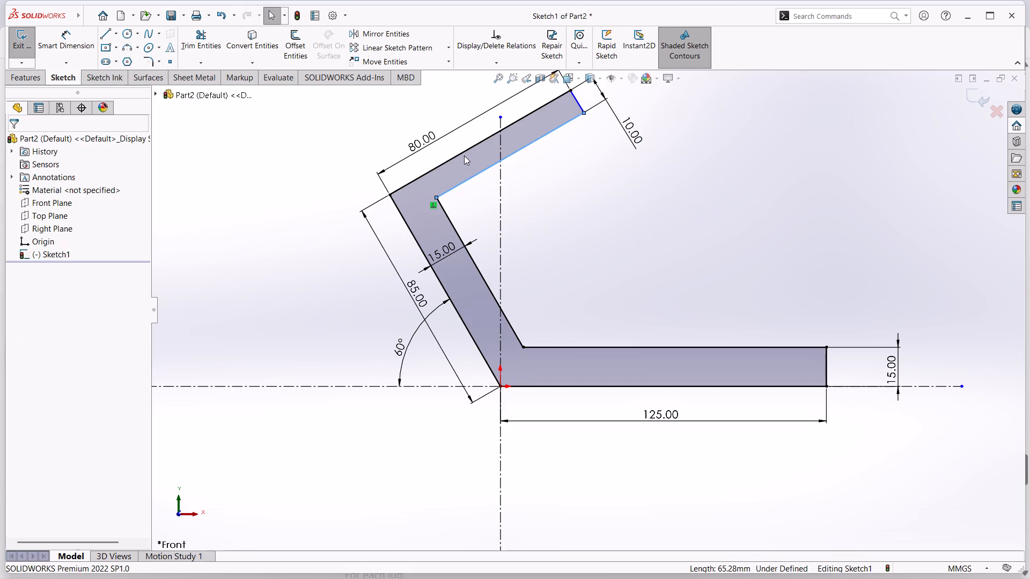
ctrl+click(464, 151)
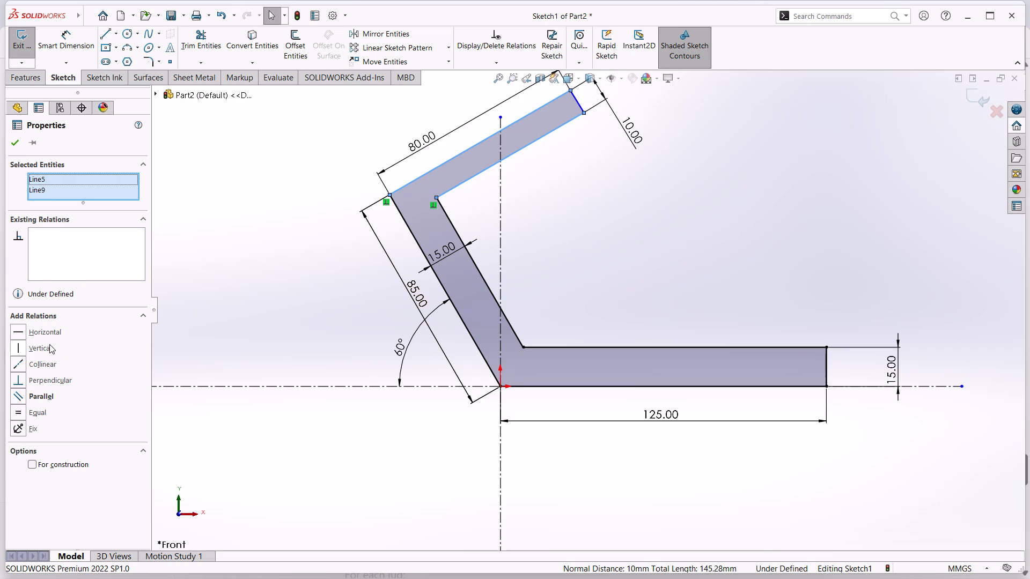
click(25, 396)
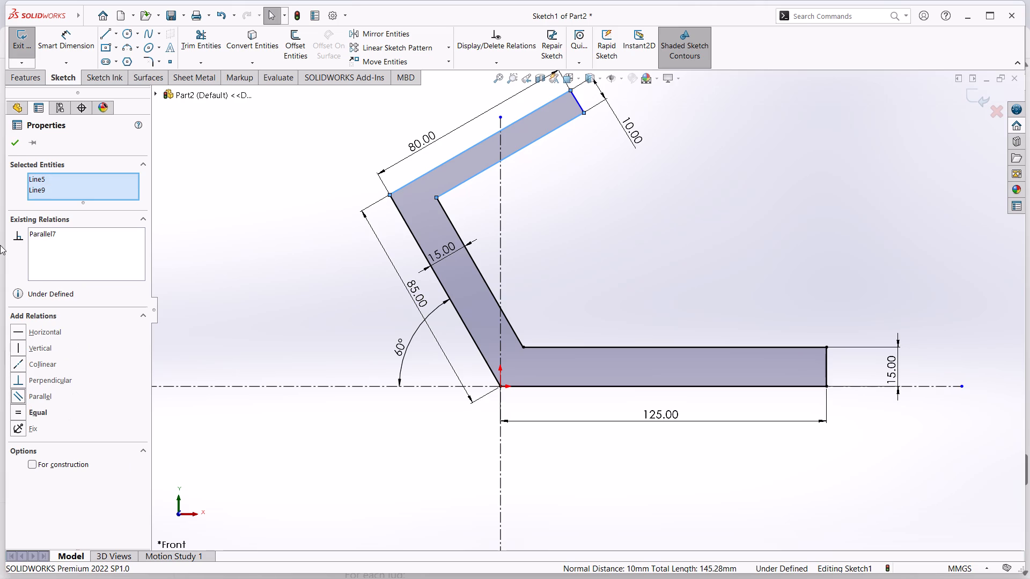
click(16, 145)
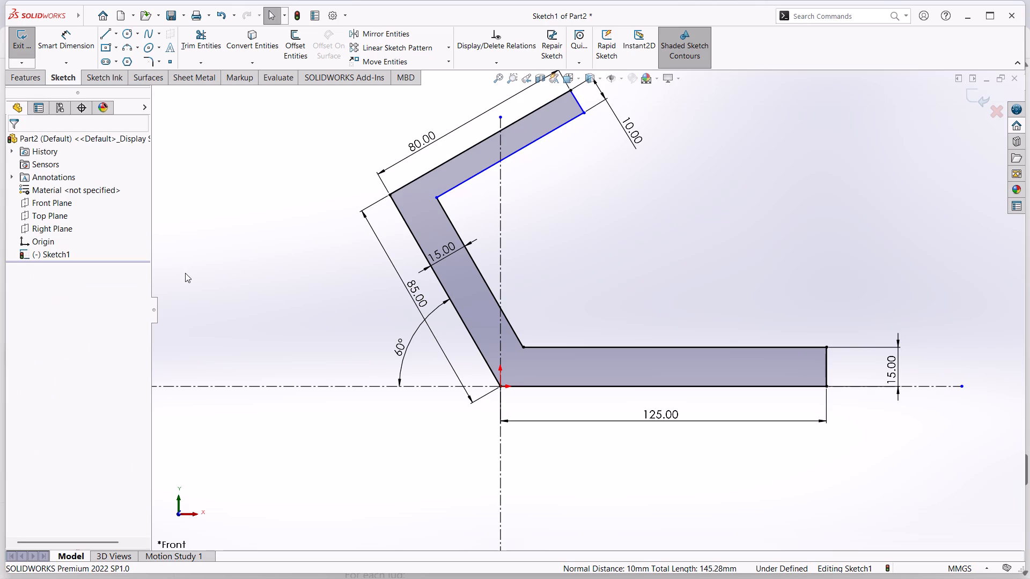
click(187, 273)
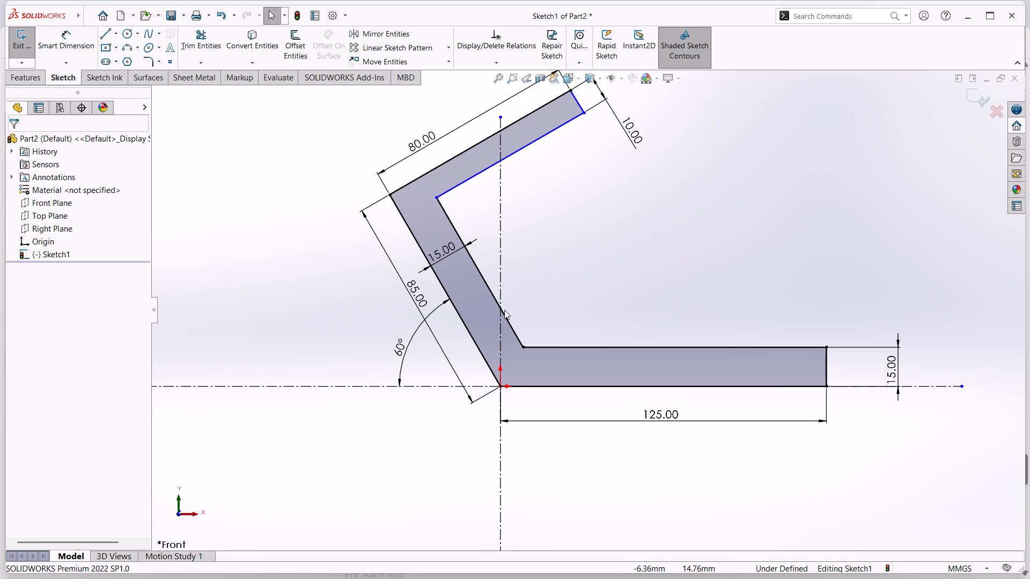
Dimension the length of the upper arm's inner line, placing the dimension parallel to it inside the bracket.
click(62, 48)
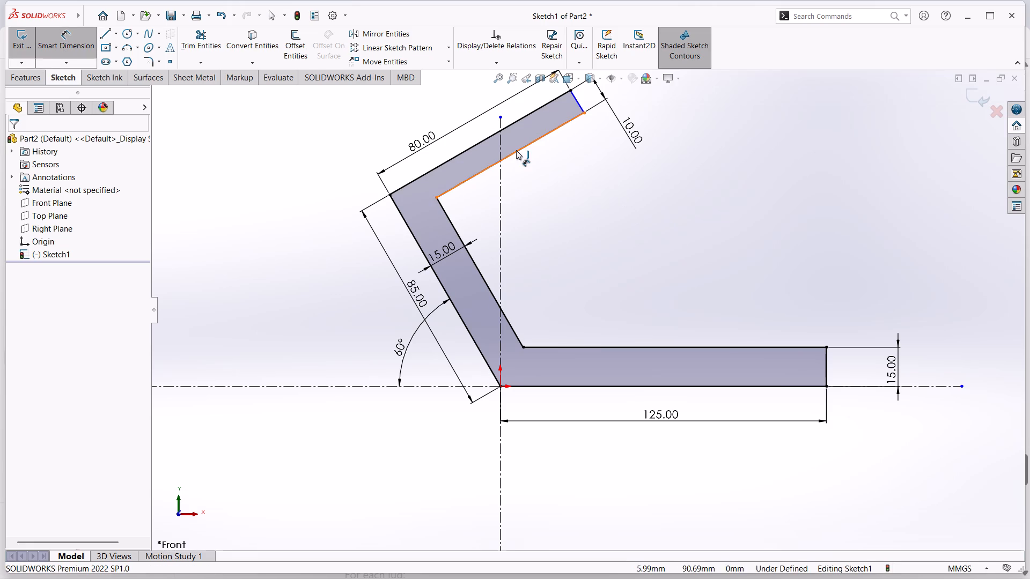
click(516, 150)
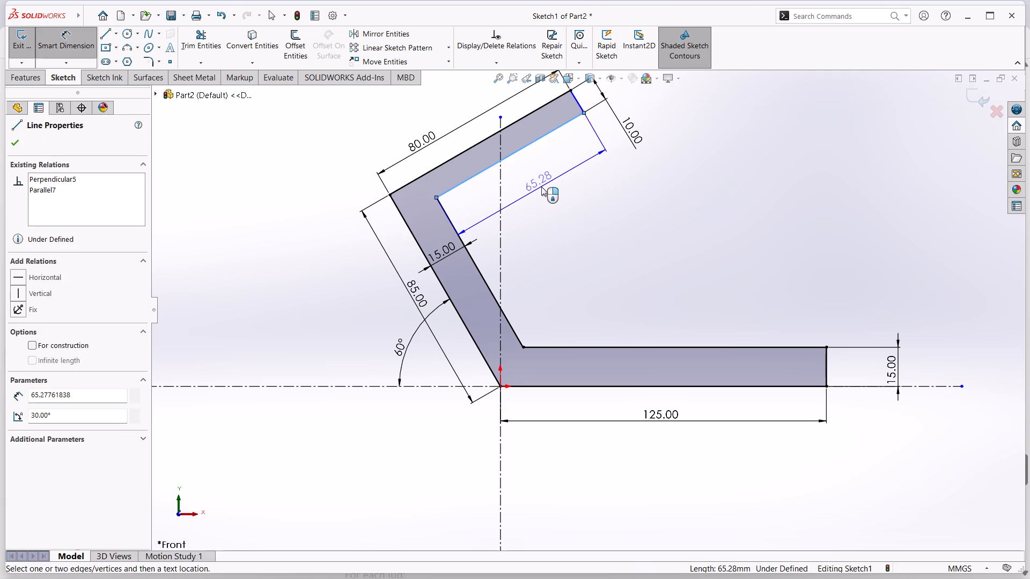
click(541, 187)
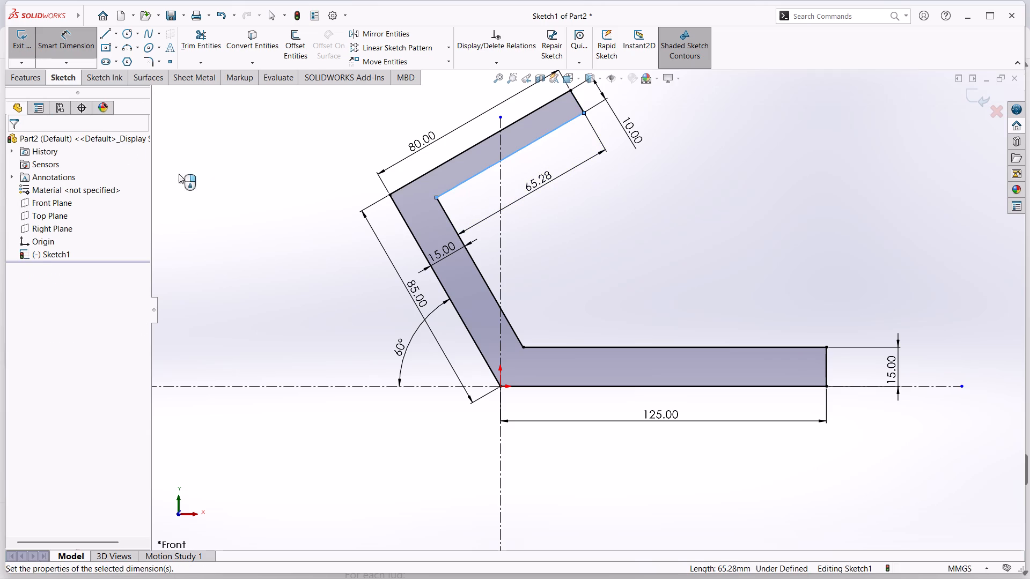
click(209, 180)
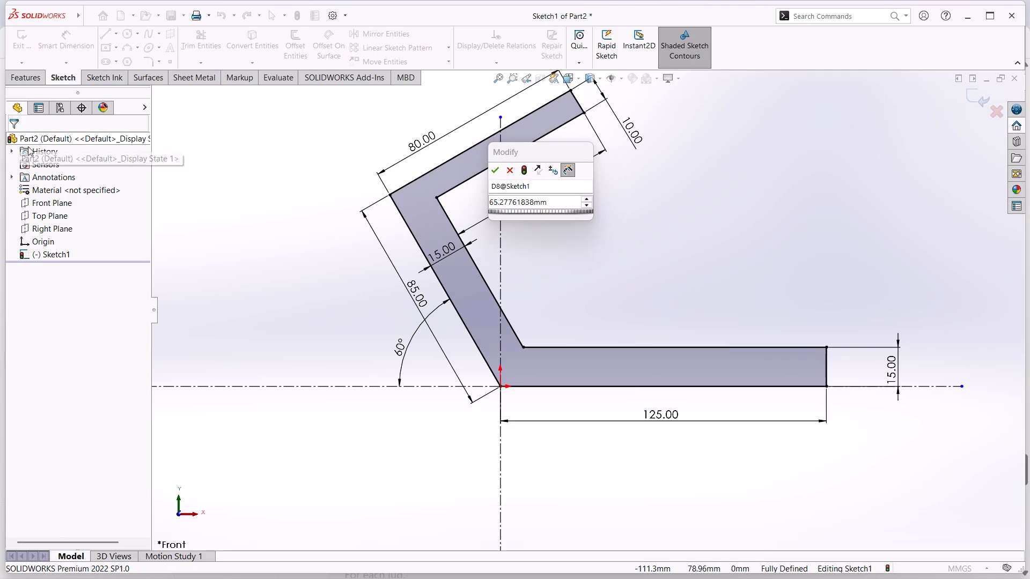
click(340, 213)
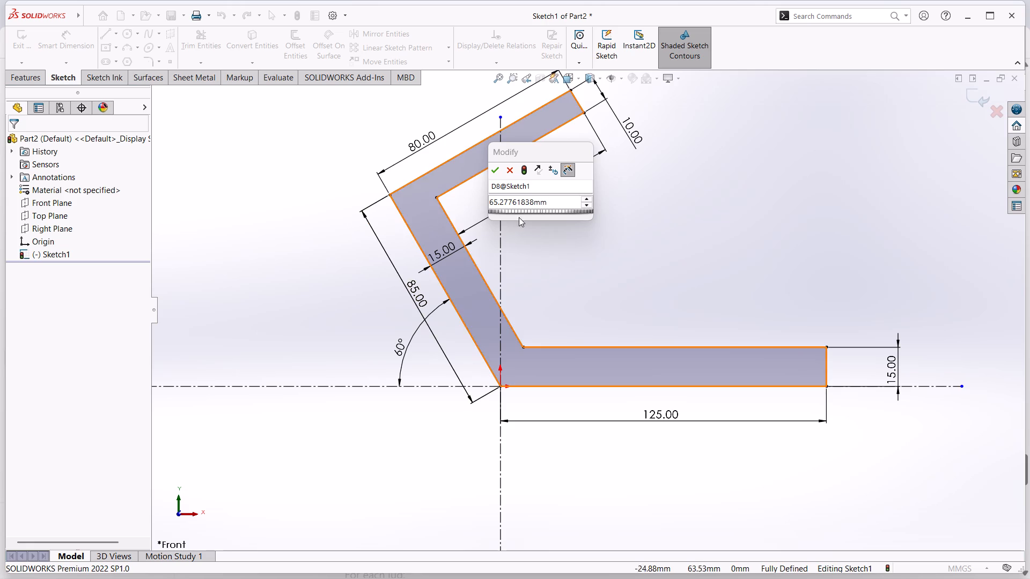
click(661, 268)
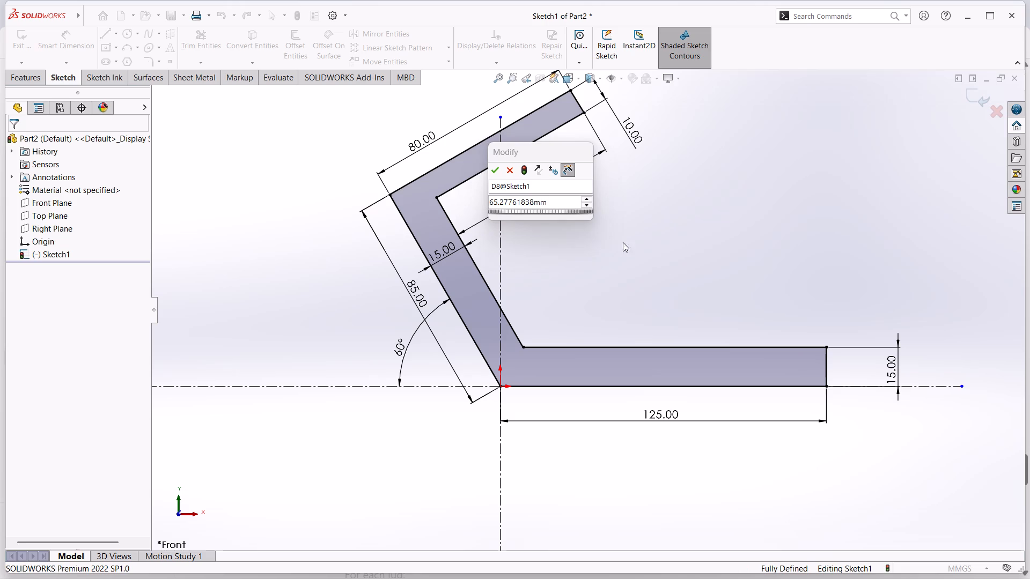
click(509, 172)
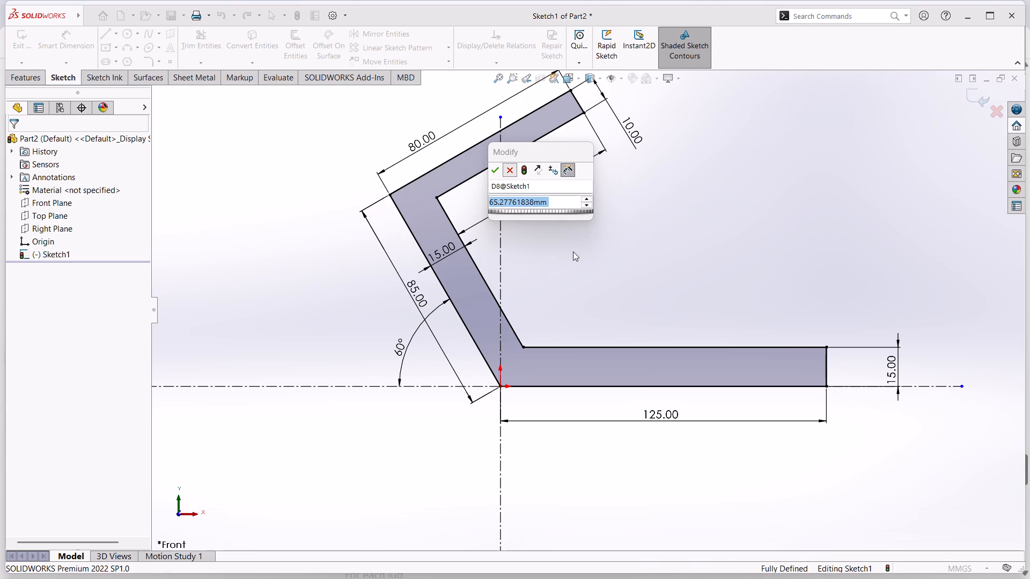
click(573, 251)
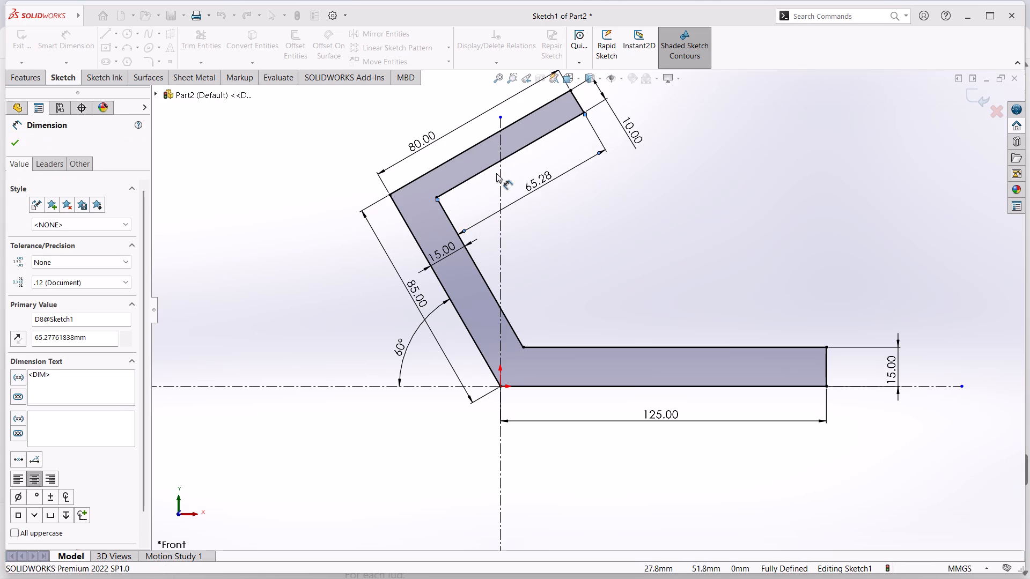
click(496, 173)
click(606, 241)
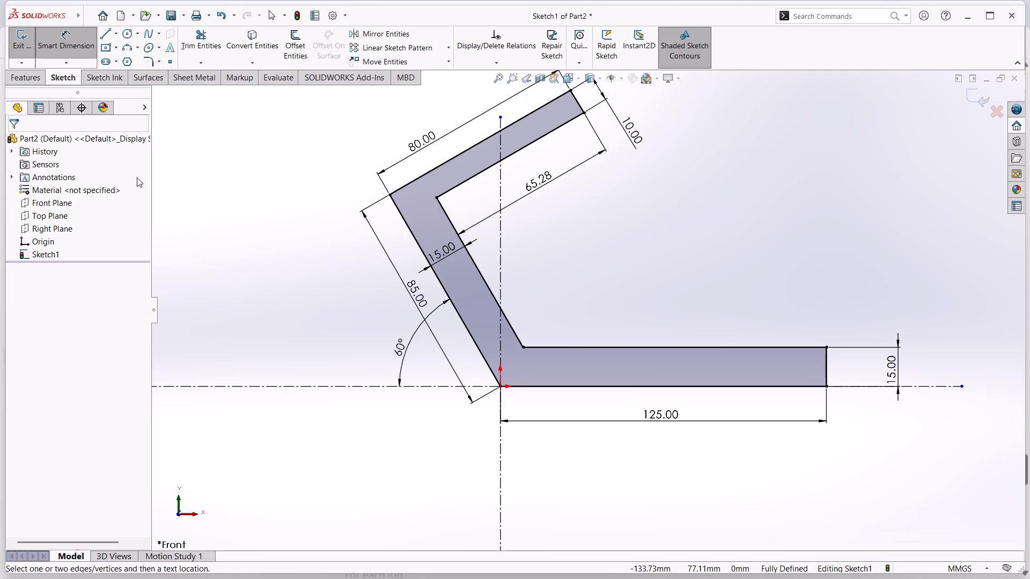
Fillet the two inner corners of the bracket profile with a 5 mm radius, keeping constrained corners.
click(146, 57)
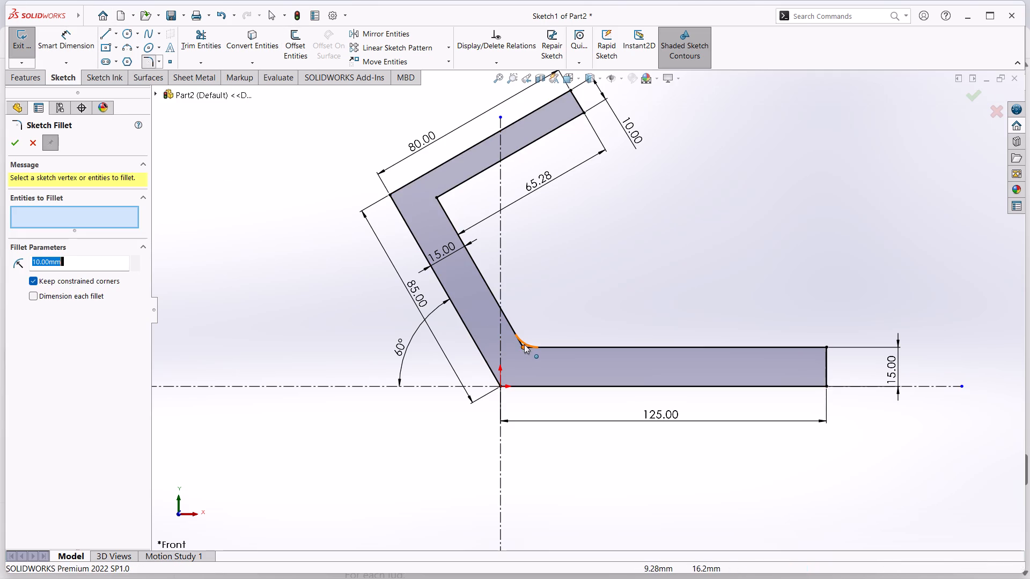
click(521, 344)
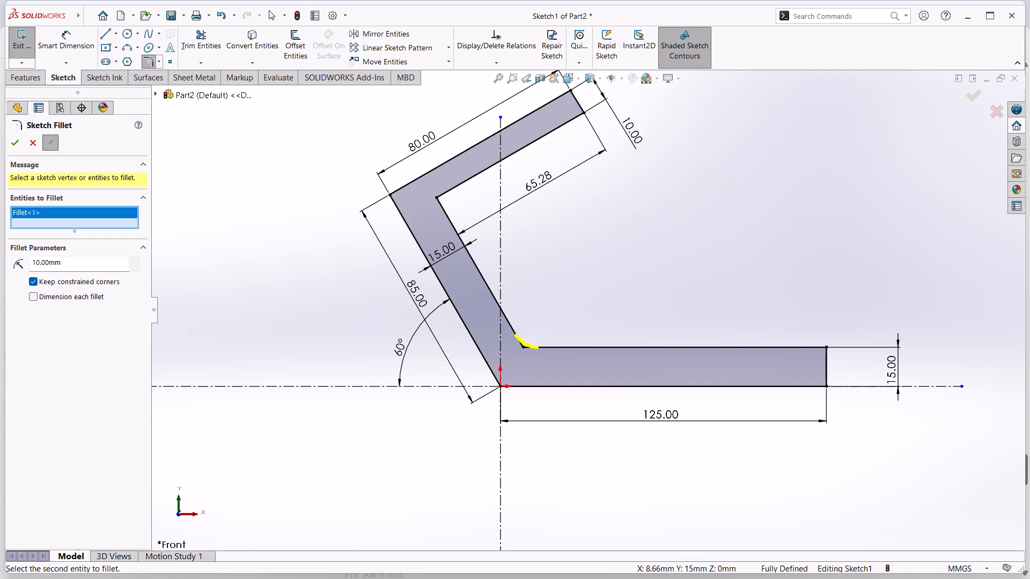
drag(71, 262, 0, 269)
key(2)
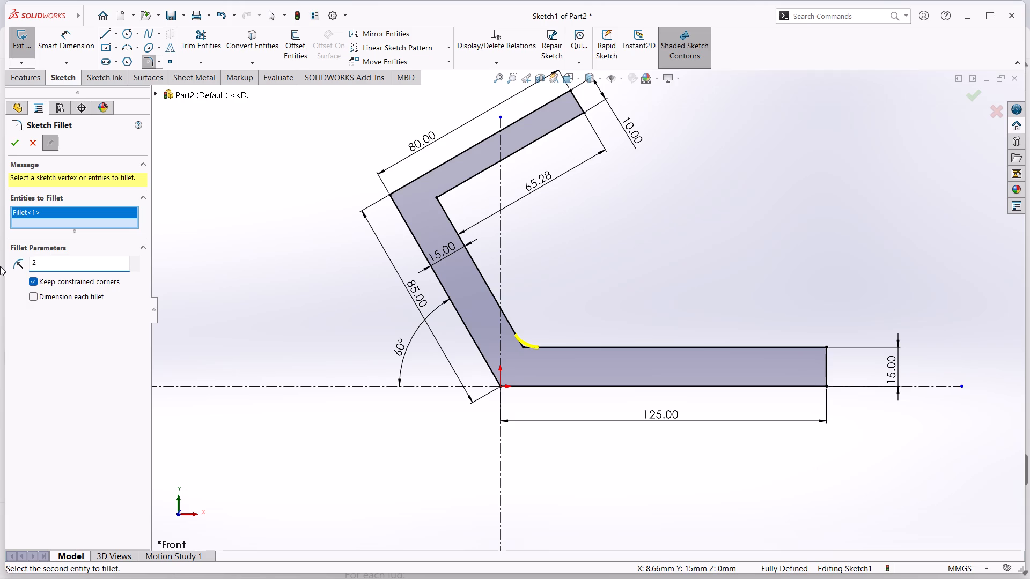
key(BackSpace)
key(5)
click(439, 198)
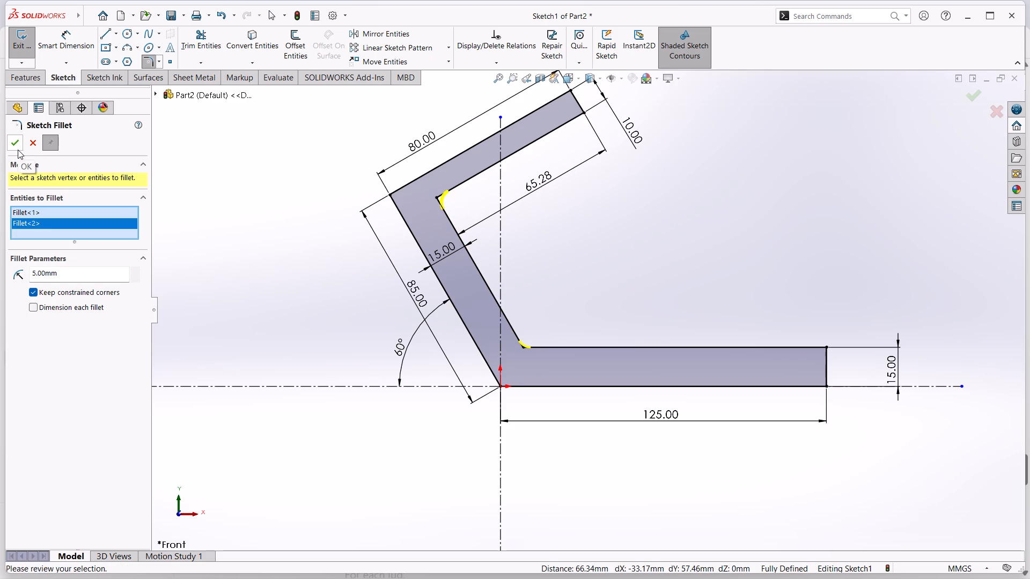
click(18, 150)
click(233, 225)
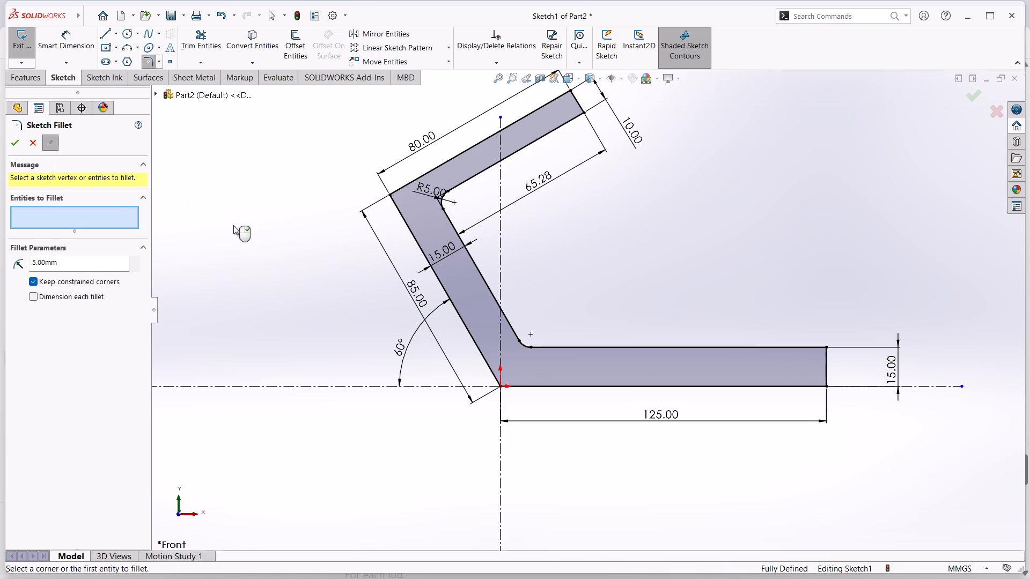
double_click(535, 187)
click(15, 143)
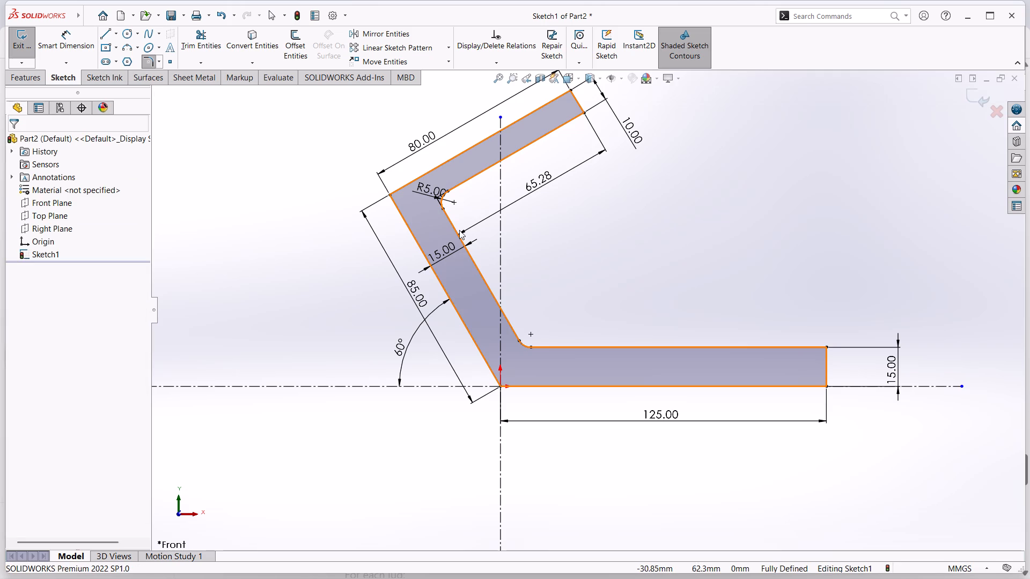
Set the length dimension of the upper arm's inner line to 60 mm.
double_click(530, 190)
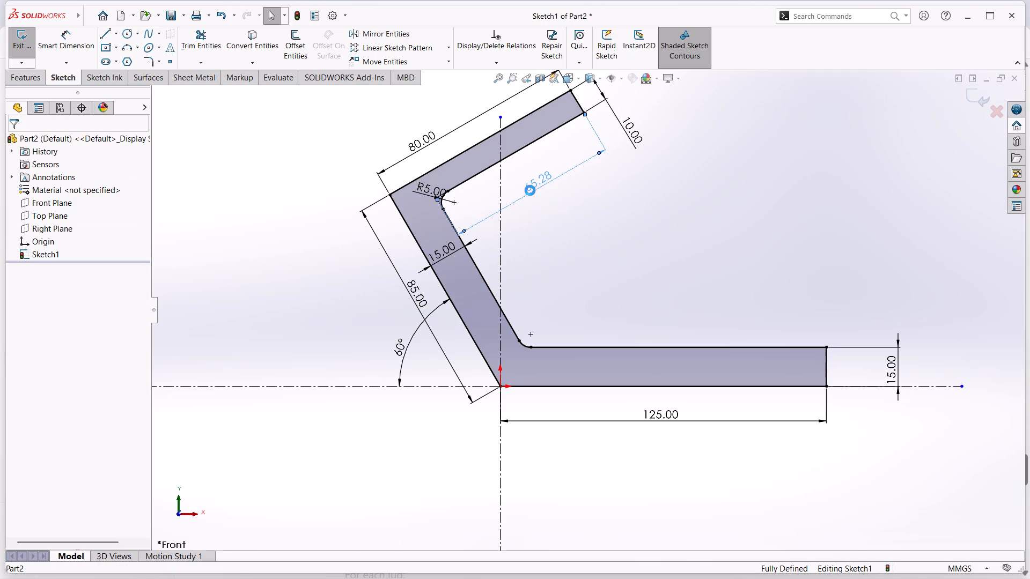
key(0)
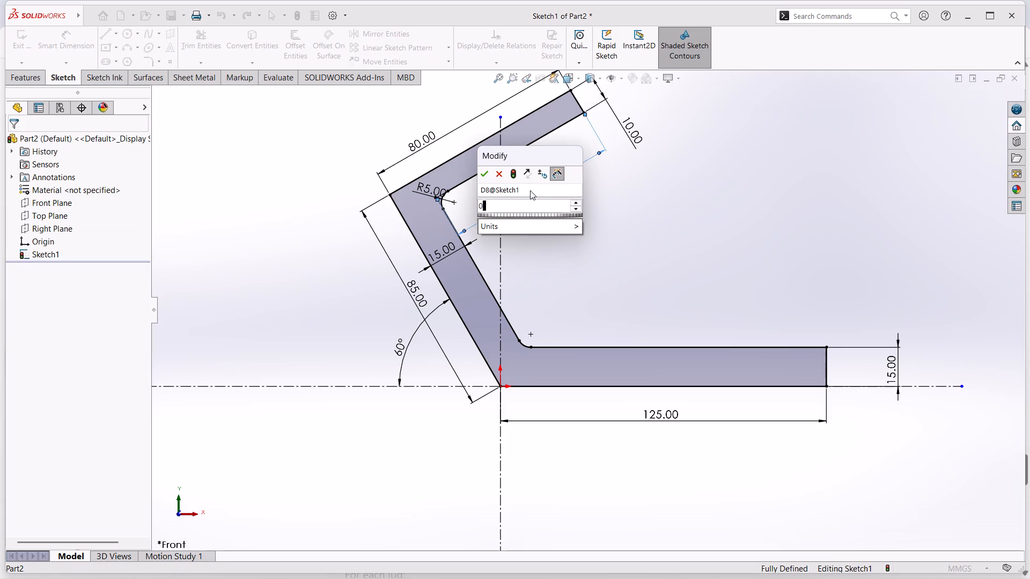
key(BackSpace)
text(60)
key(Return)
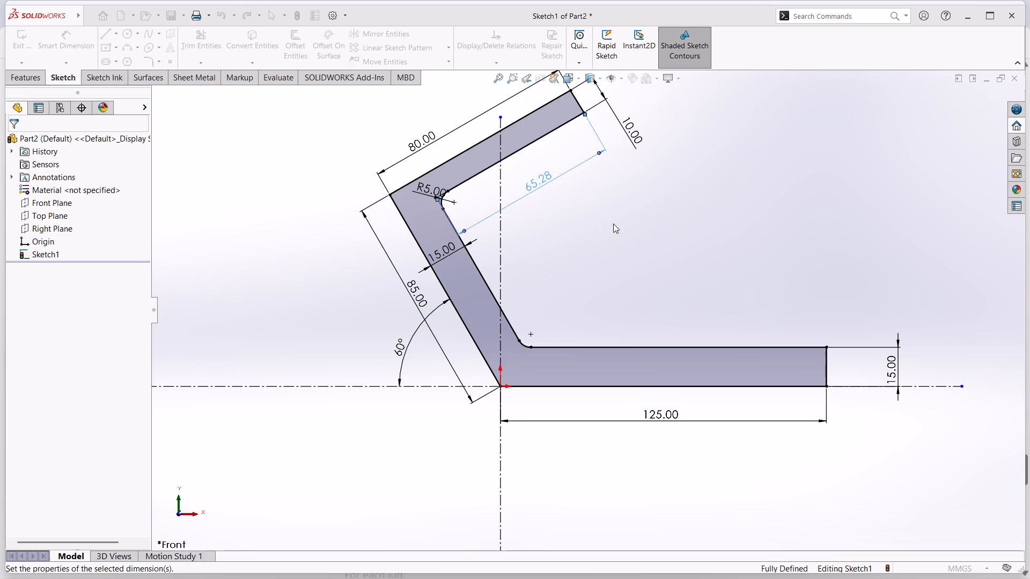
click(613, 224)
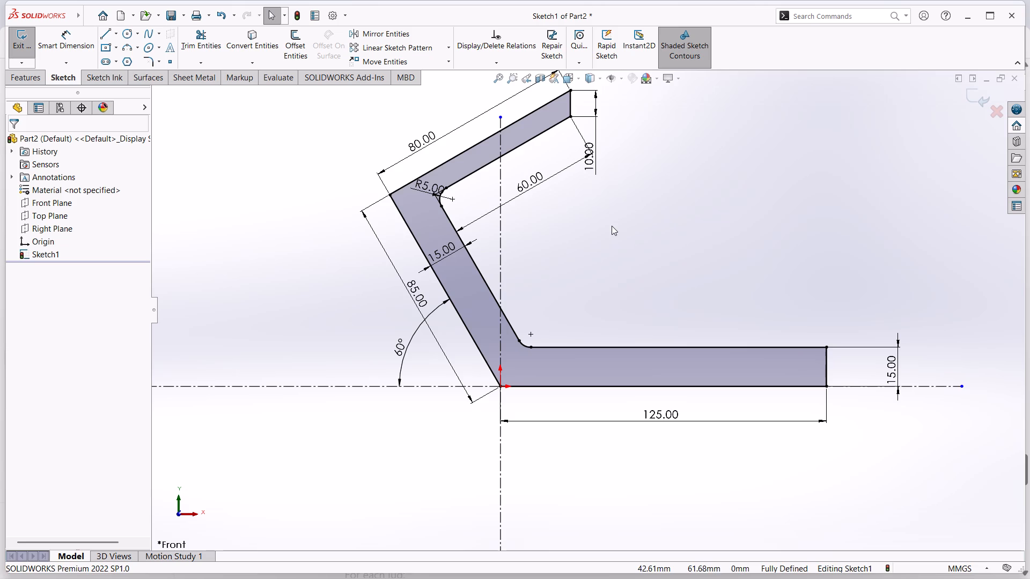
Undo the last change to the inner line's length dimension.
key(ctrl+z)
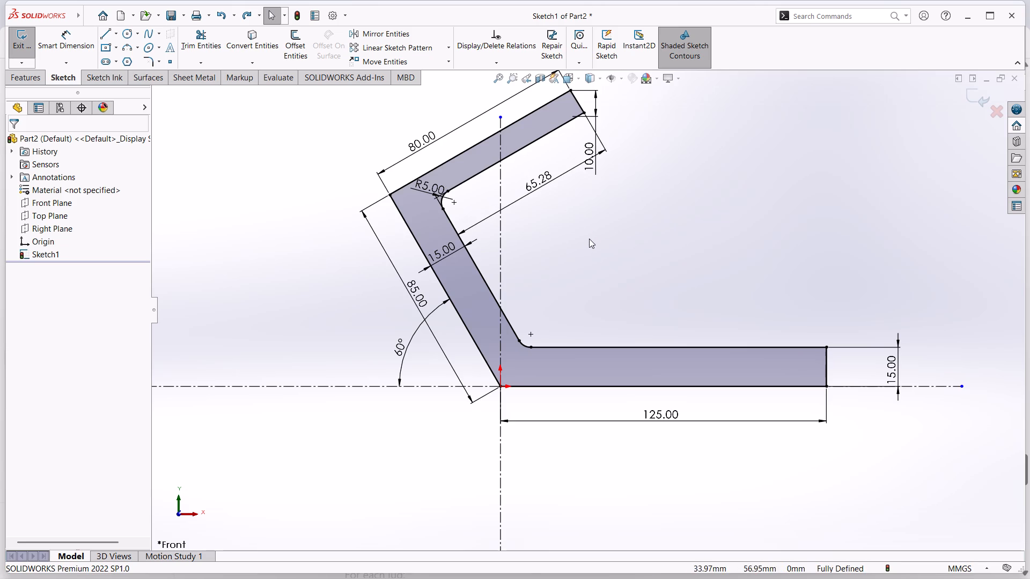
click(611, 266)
Exit the bracket profile sketch.
scroll(584, 259, up, 1)
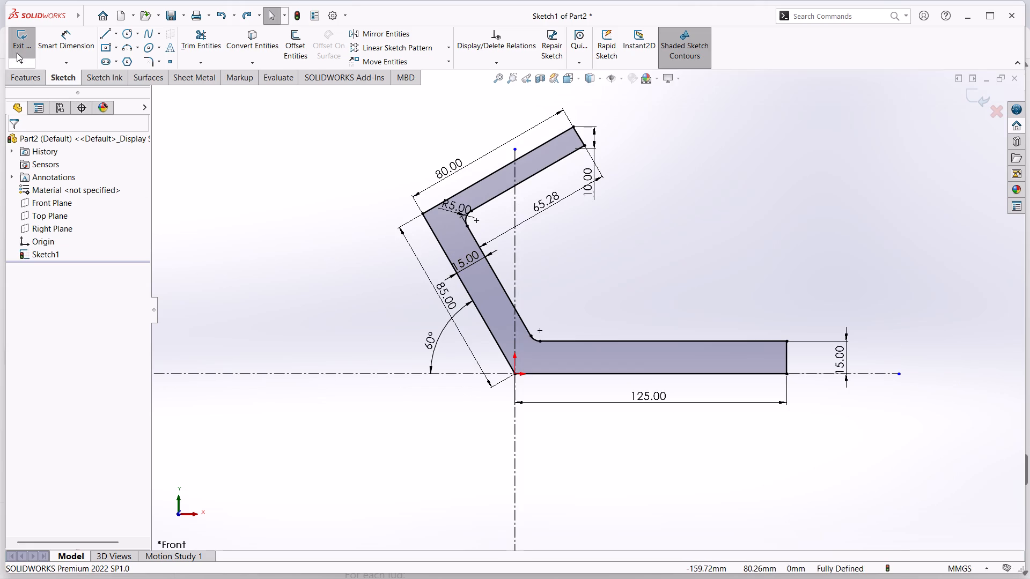
click(17, 50)
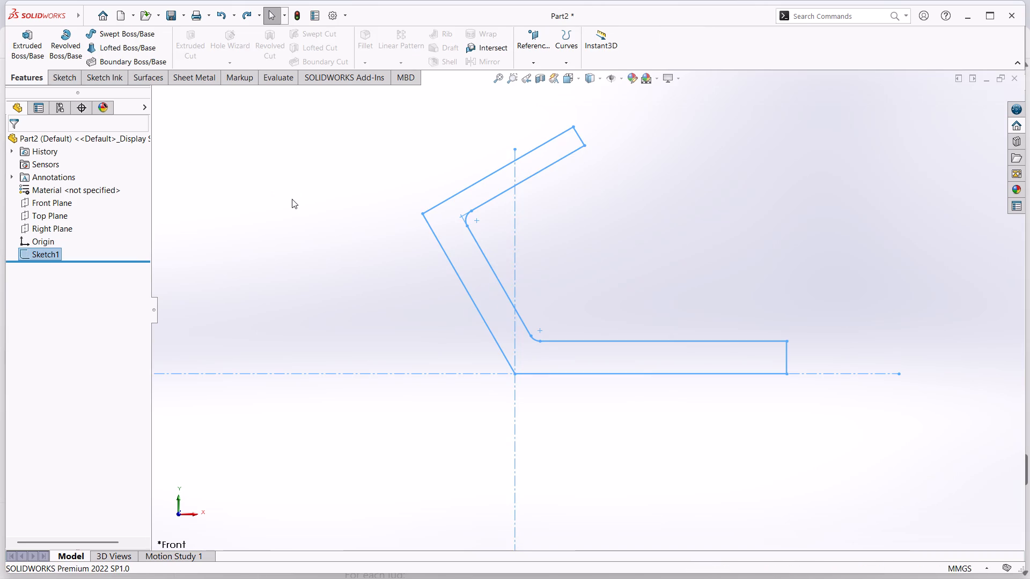
Extrude the bracket profile as a boss with a Mid Plane end condition and a depth of 50 mm.
middle_drag(610, 247, 629, 296)
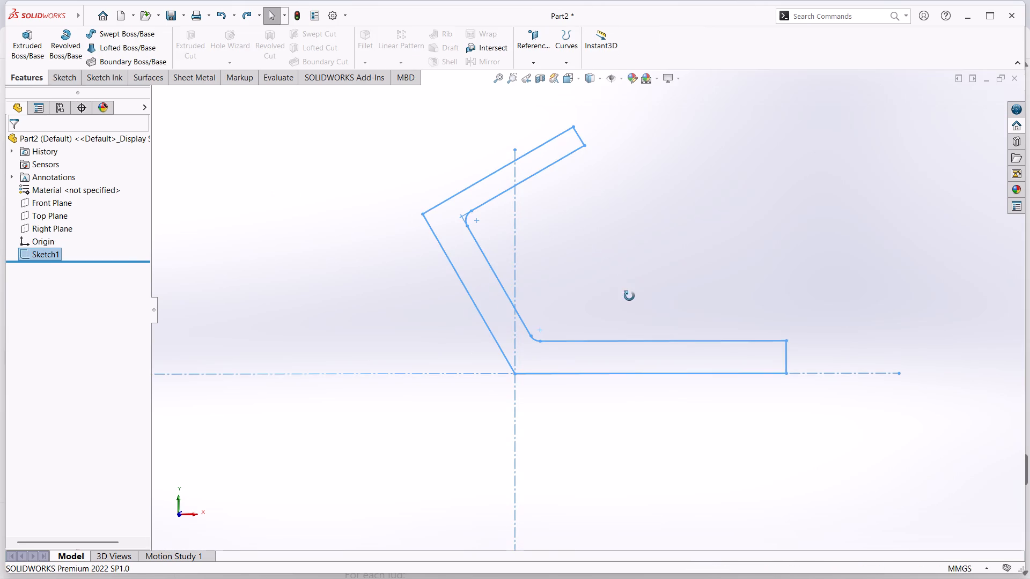
middle_drag(629, 296, 637, 343)
scroll(636, 325, down, 1)
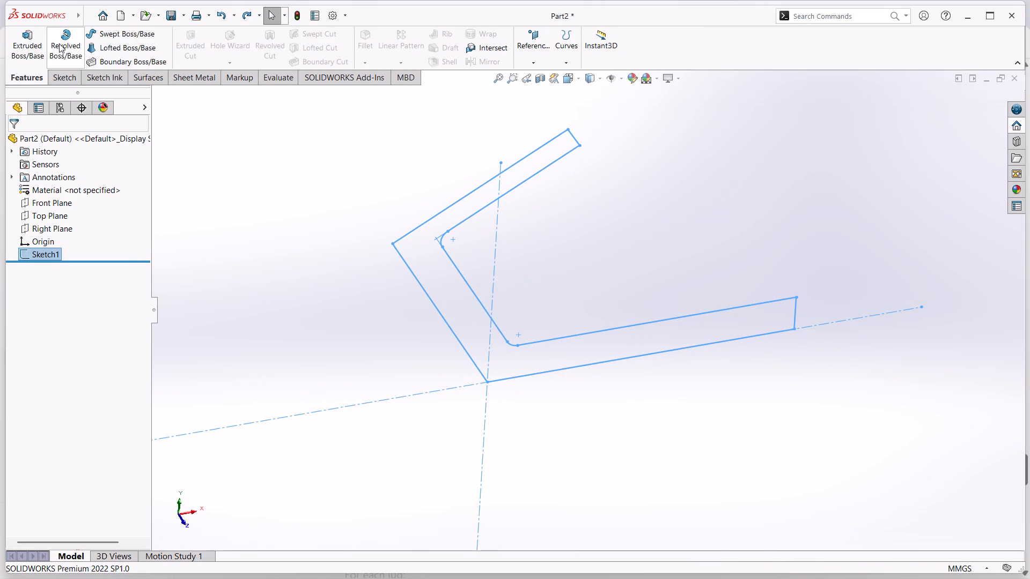
click(40, 37)
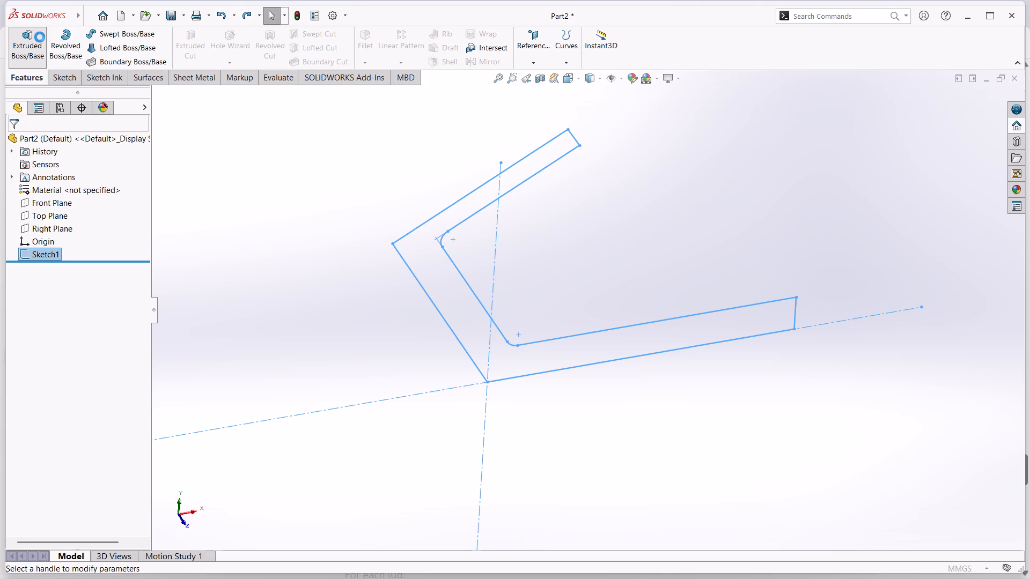
middle_drag(658, 212, 659, 212)
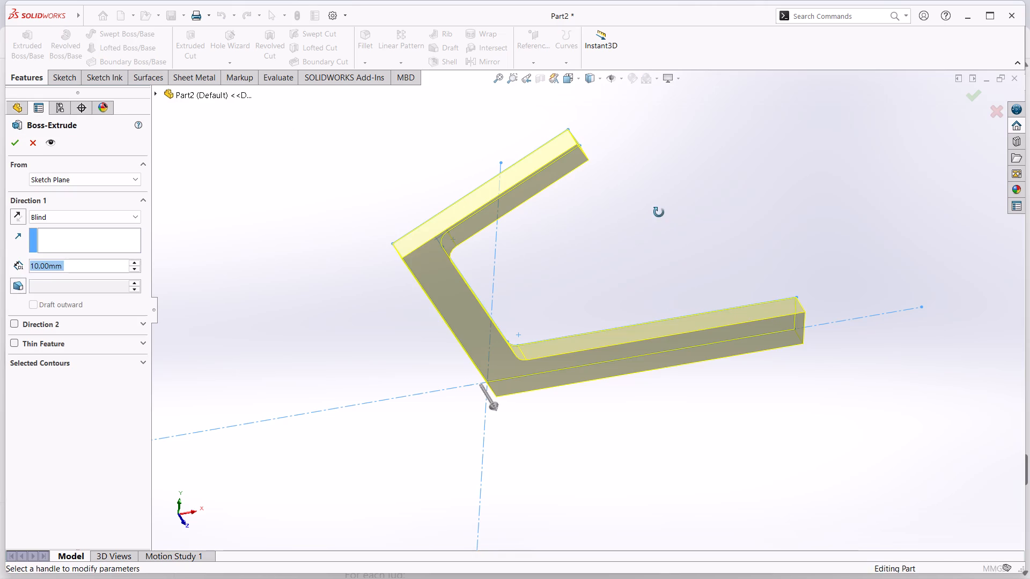
middle_drag(659, 212, 644, 224)
click(138, 218)
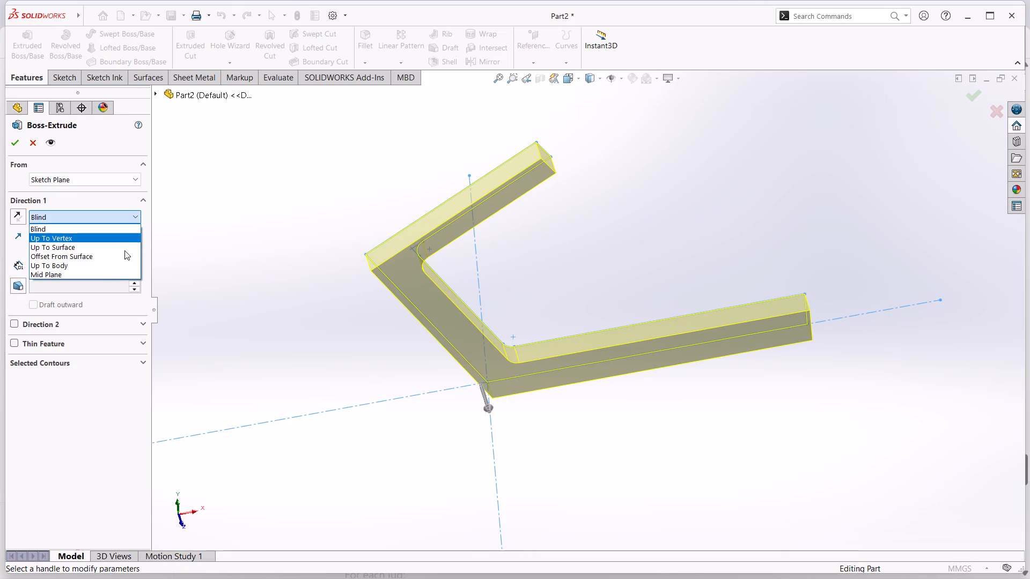
click(109, 270)
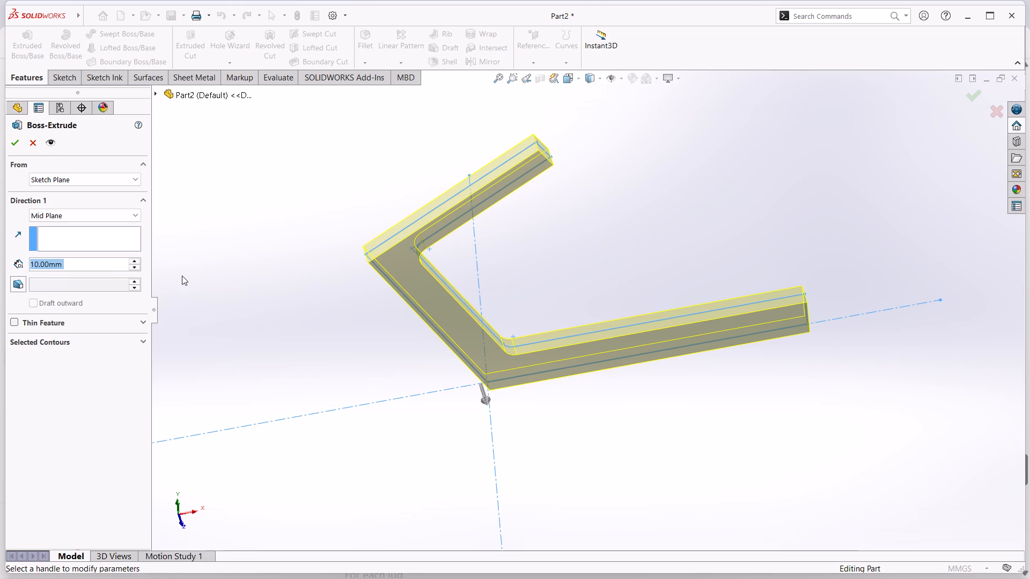
text(50.)
key(Return)
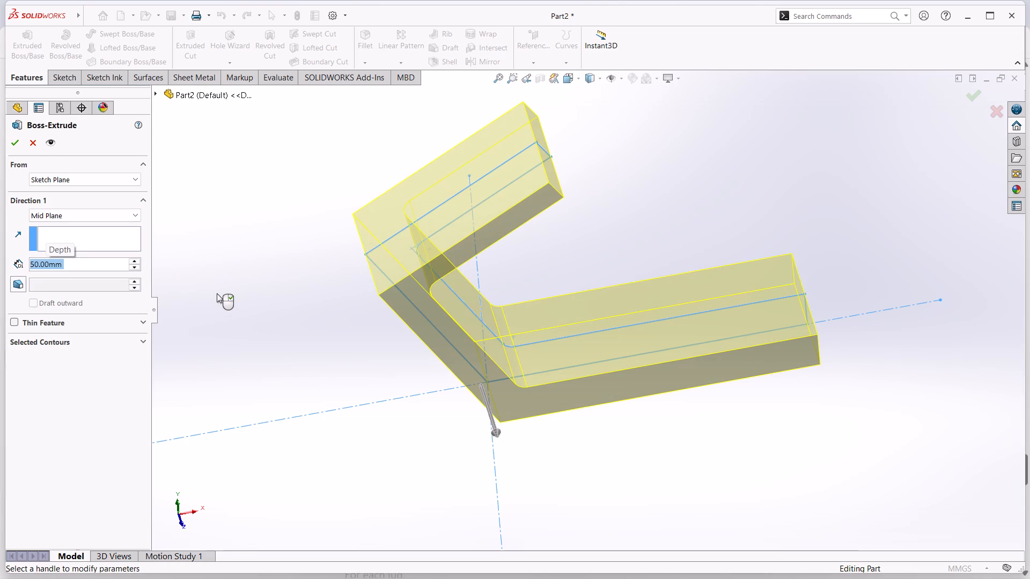
click(15, 141)
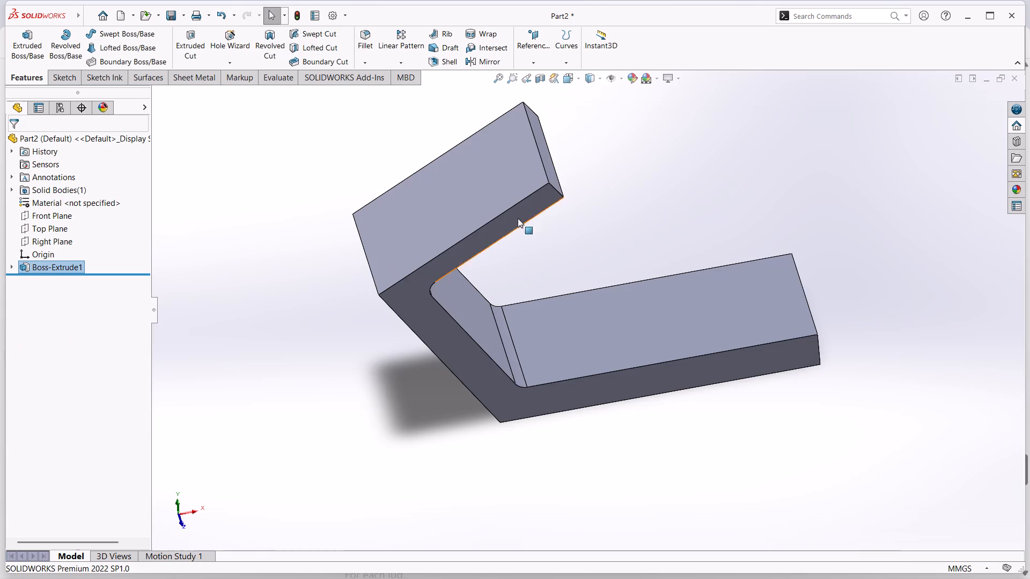
Start a new sketch on the outer face of the bracket's upper arm.
right_click(456, 188)
click(482, 175)
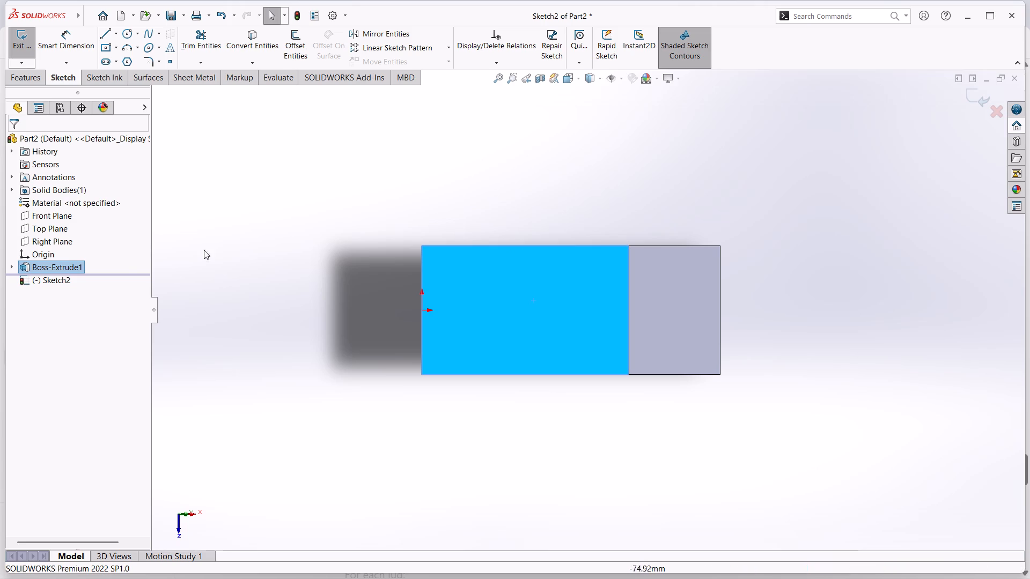
Sketch a center rectangle about 10 mm high on the upper arm's face, centred level with the origin.
click(108, 47)
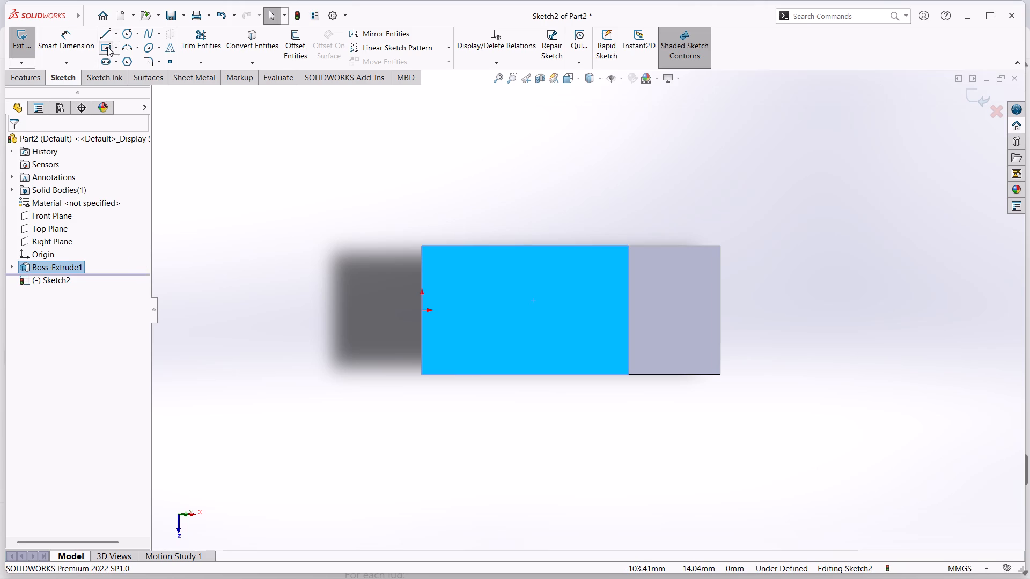
click(524, 309)
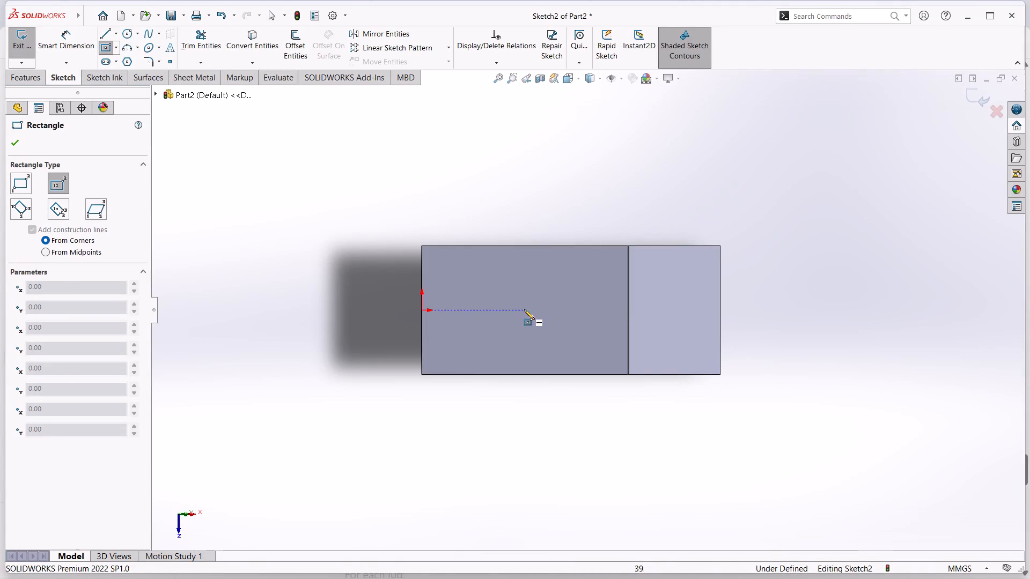
click(613, 323)
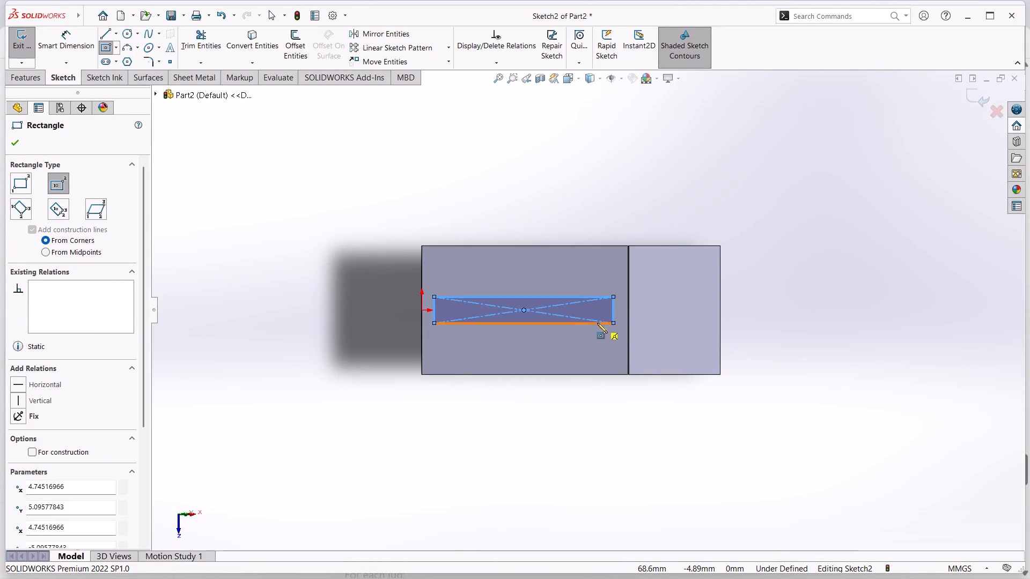
key(Escape)
Dimension the rectangle's side nearest the origin at 5 mm from the arm's edge at the bend.
drag(53, 45, 56, 50)
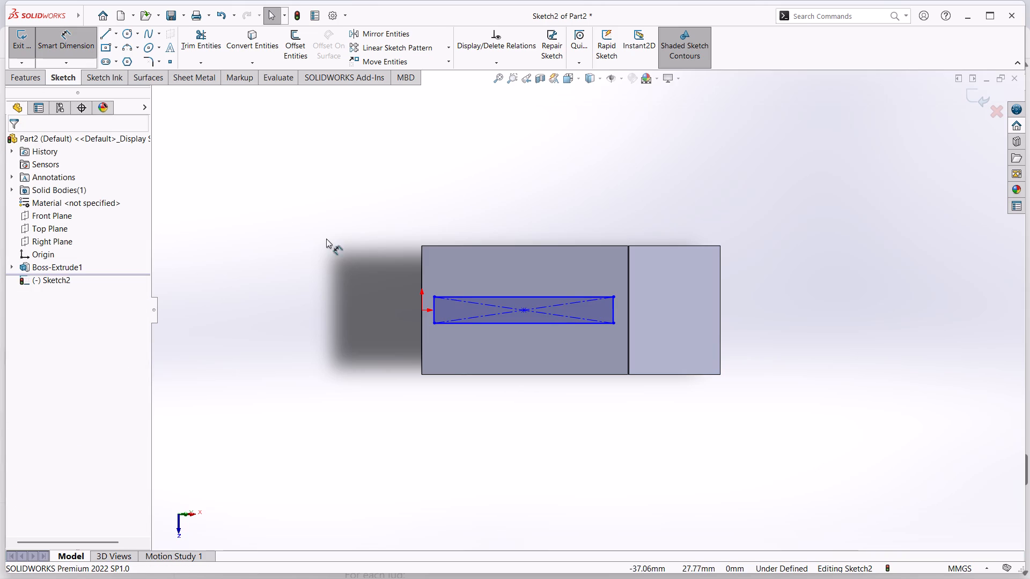
click(432, 313)
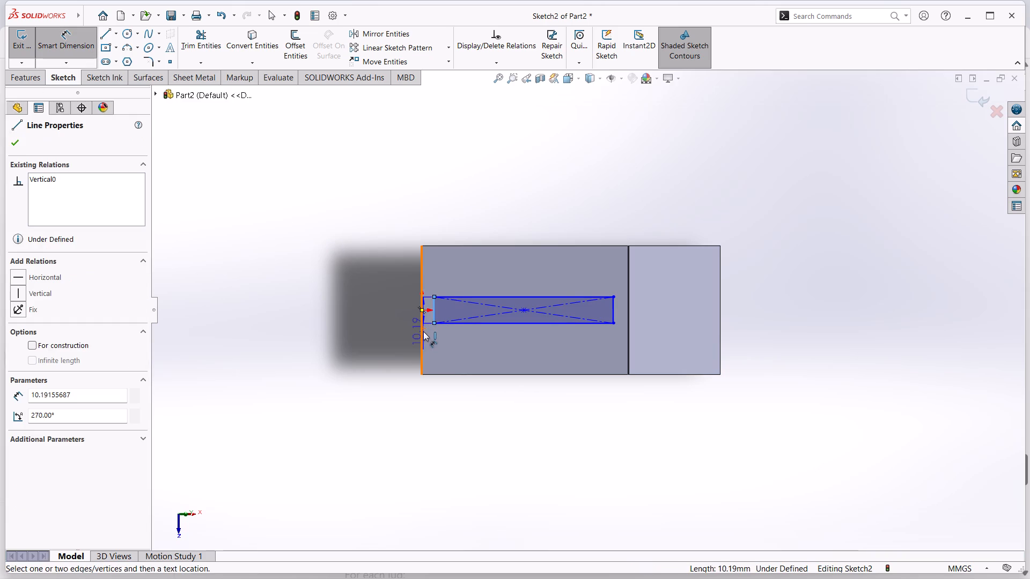
click(423, 332)
click(401, 198)
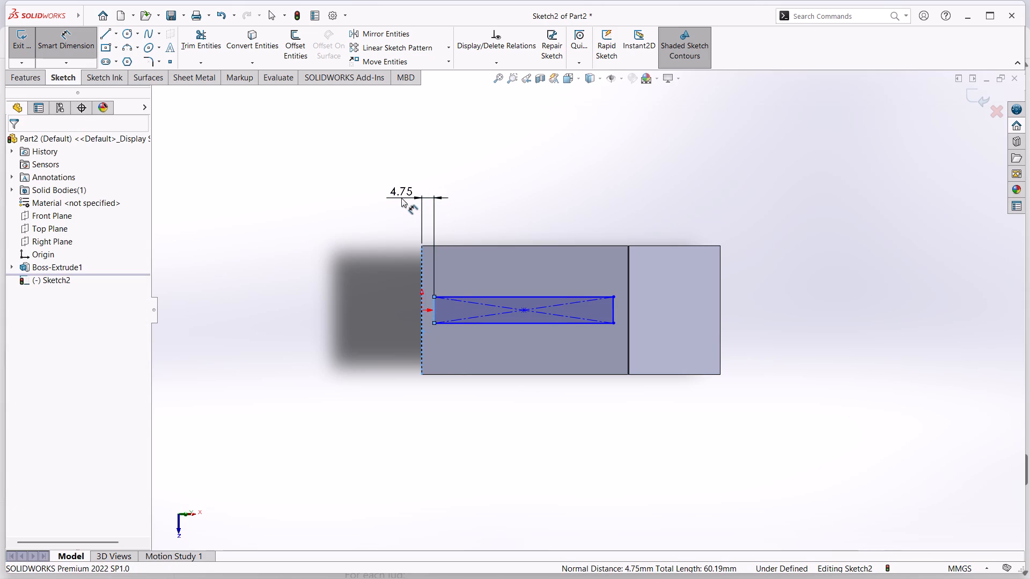
key(5)
key(Return)
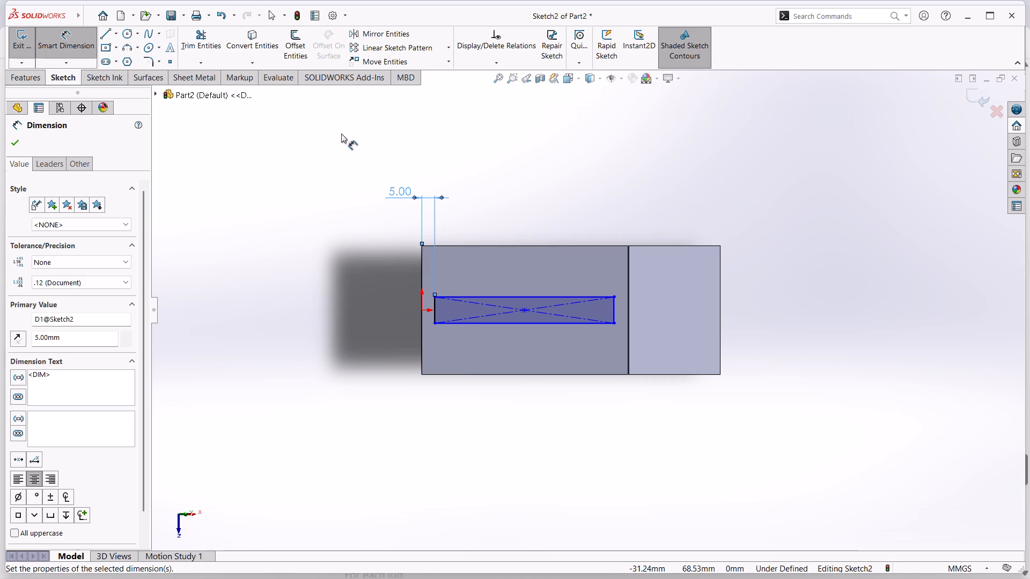
Dimension the rectangle's short side at 20 mm.
click(436, 313)
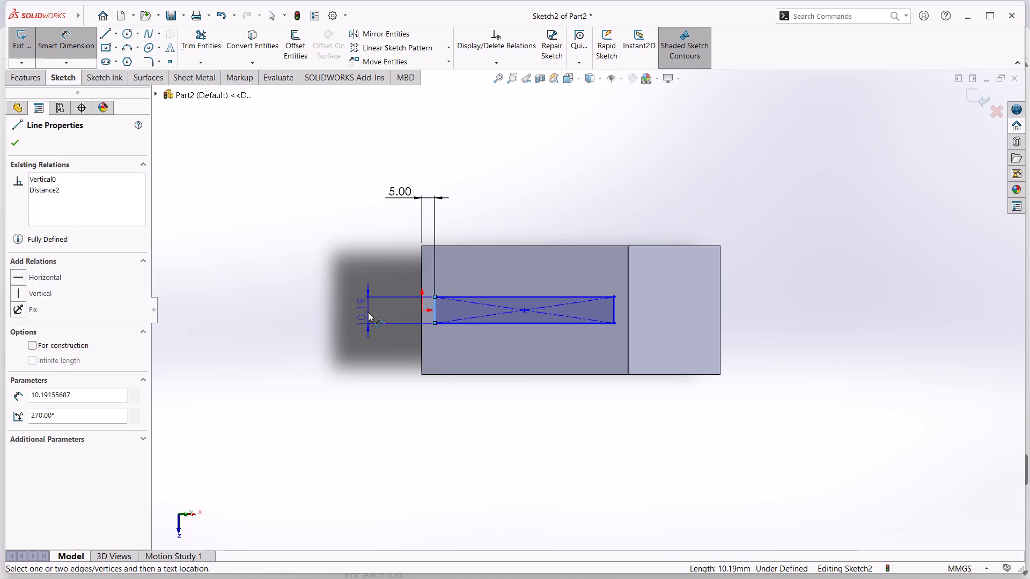
click(368, 312)
text(20)
key(Return)
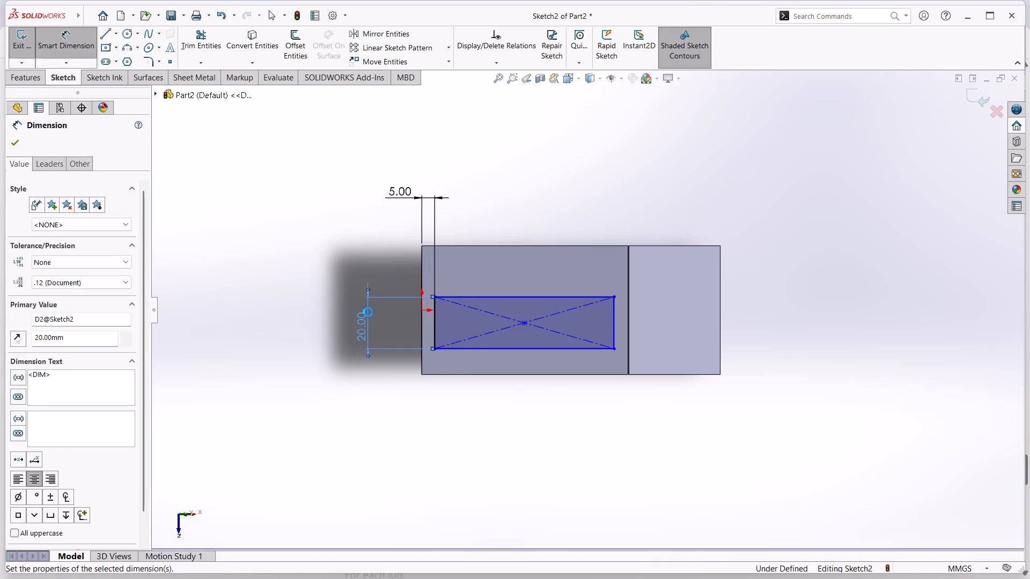
click(416, 423)
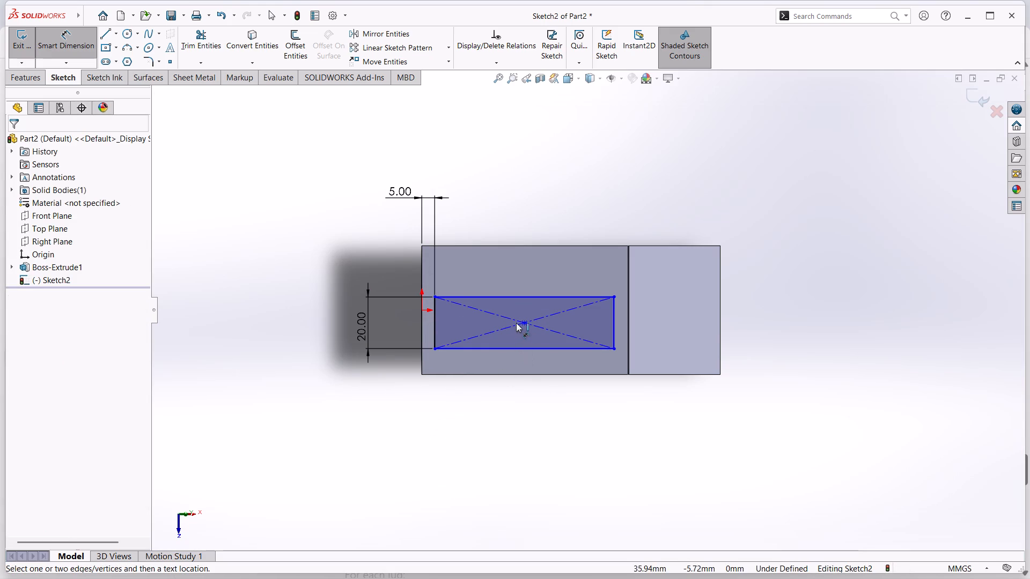
click(74, 43)
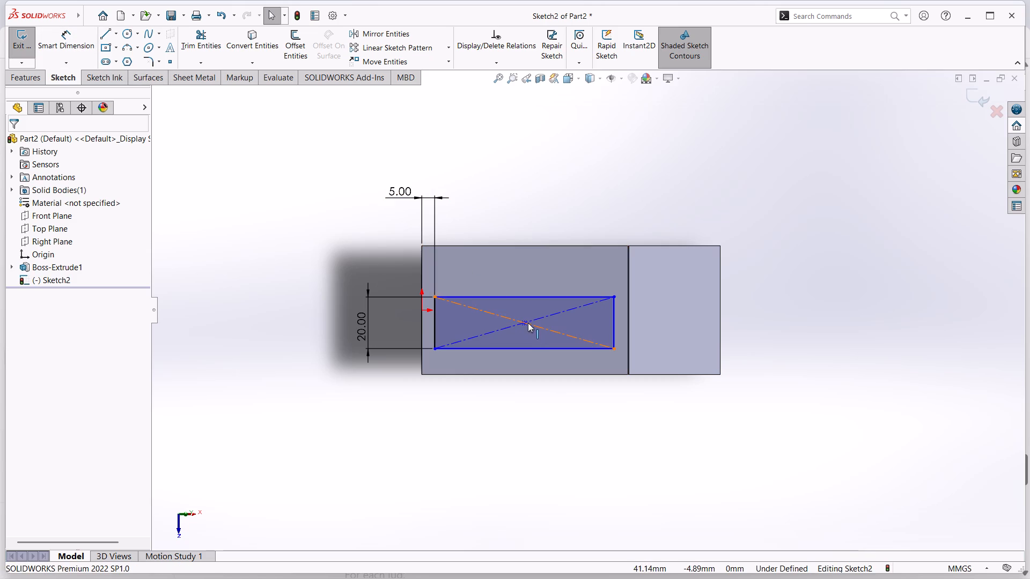
Add a Horizontal relation between the rectangle's centre point and the origin.
click(522, 322)
ctrl+click(423, 310)
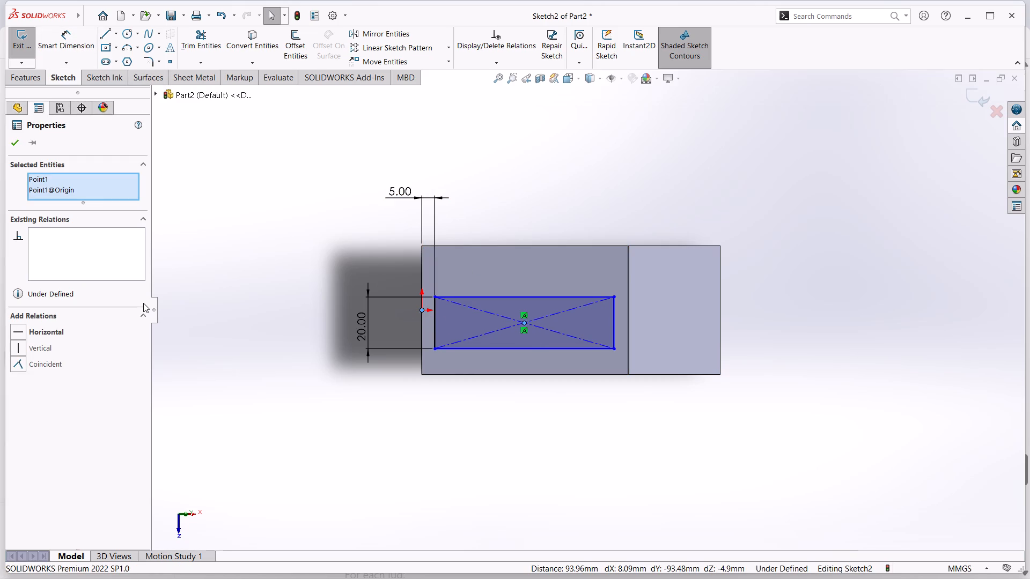
click(18, 329)
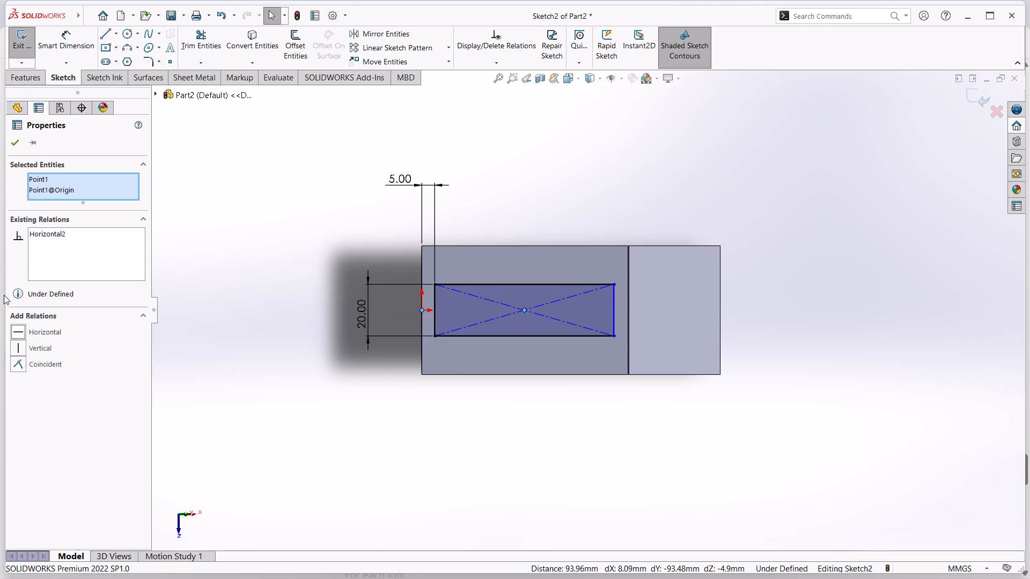
click(17, 142)
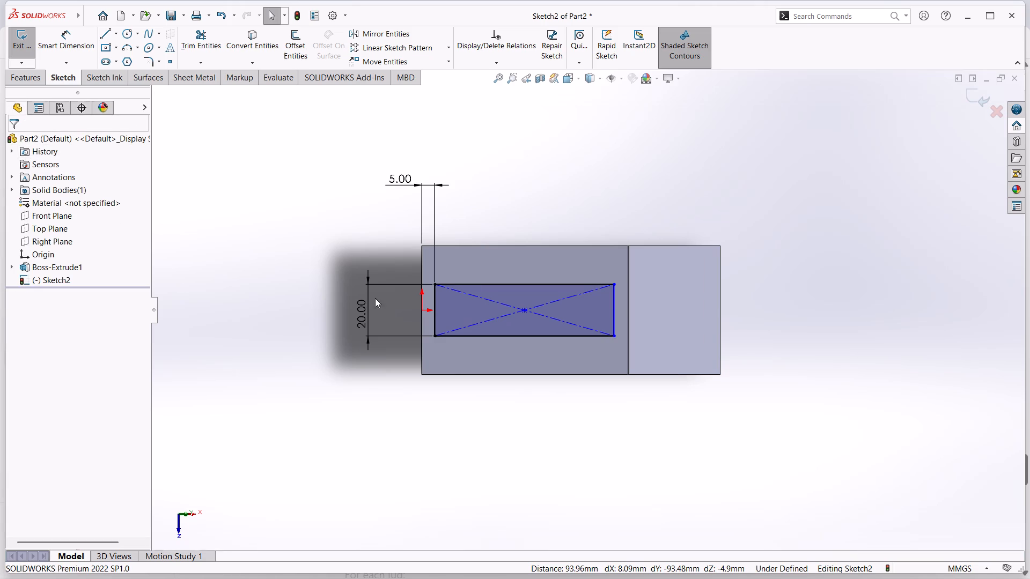
Make the rectangle's outer short side collinear with the edge at the upper arm's free end.
click(628, 312)
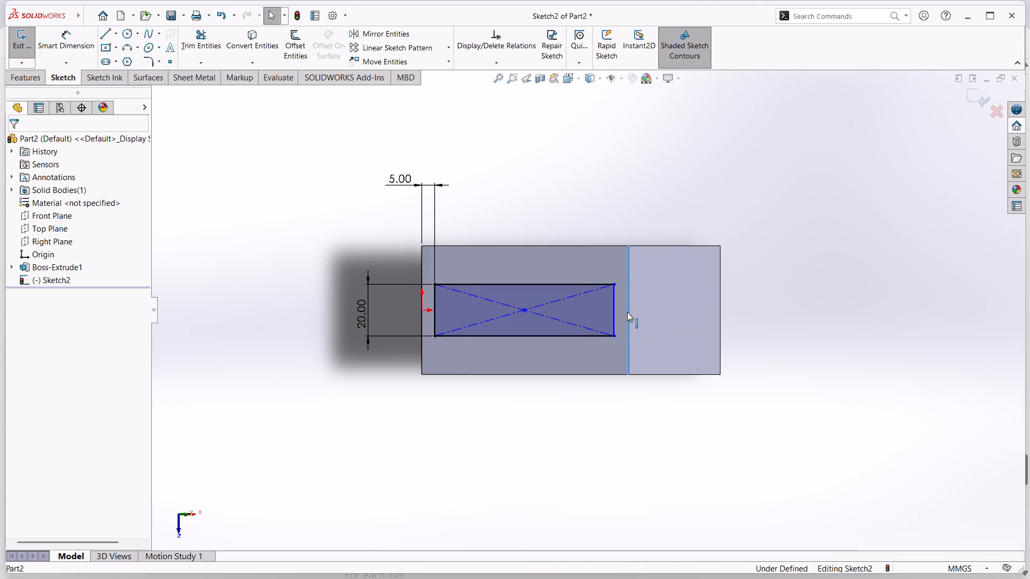
ctrl+click(615, 315)
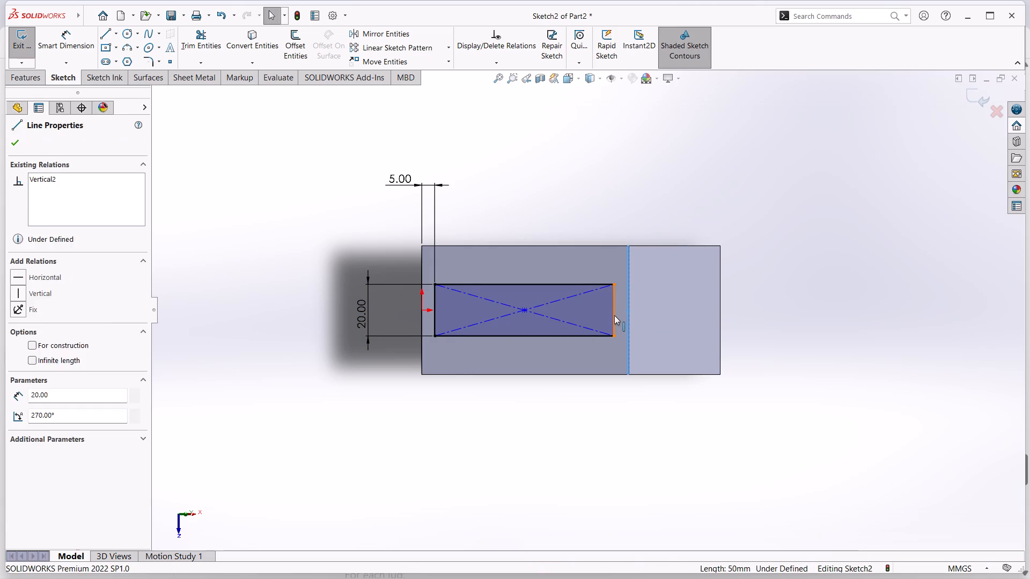
click(18, 330)
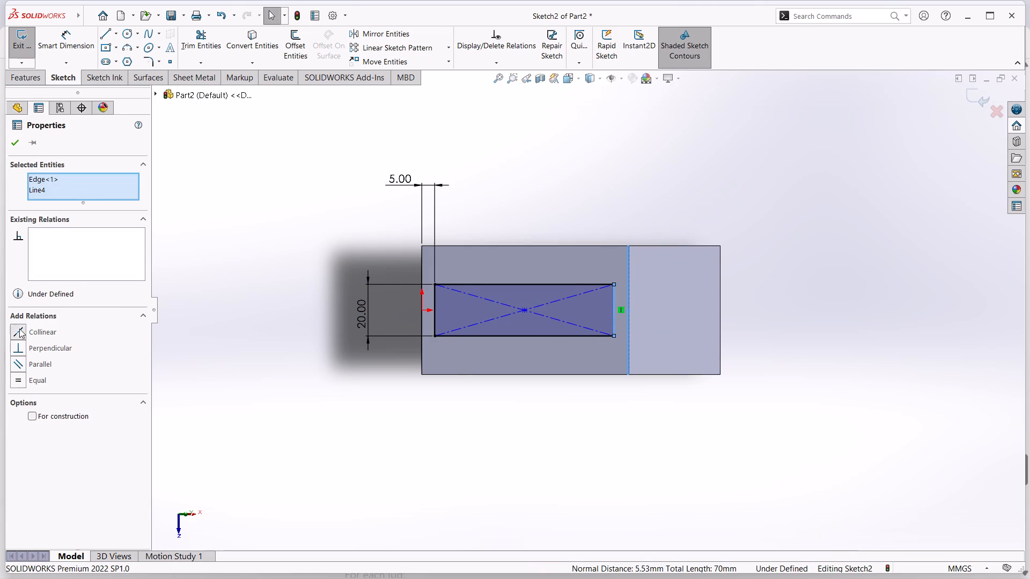
click(13, 146)
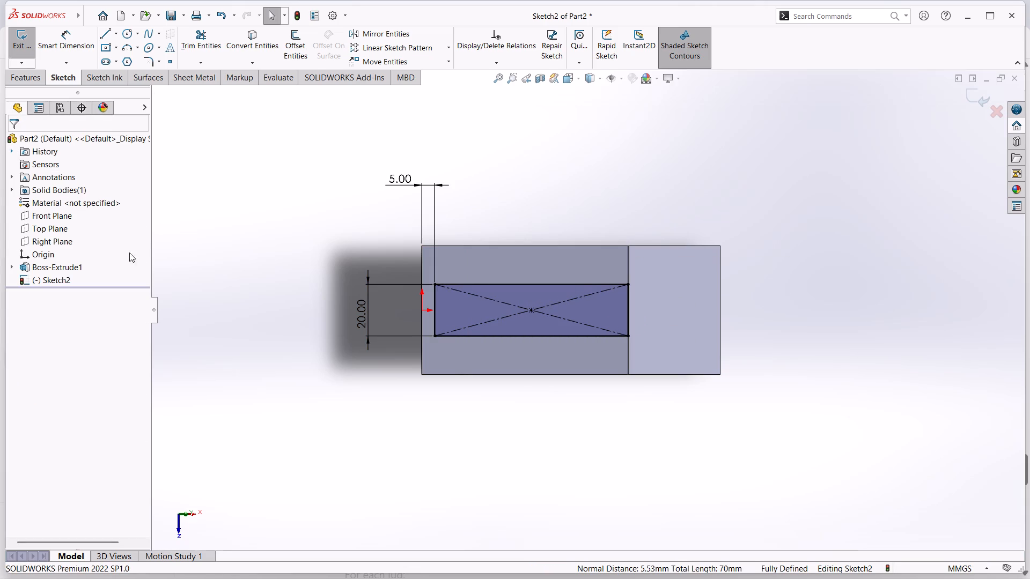
click(542, 458)
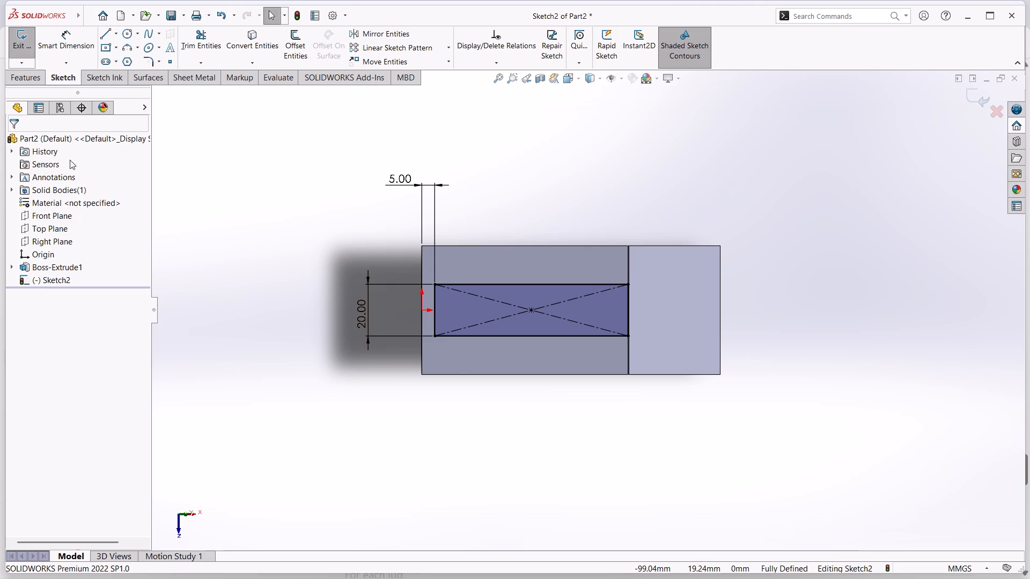
Exit the rectangle sketch.
click(21, 44)
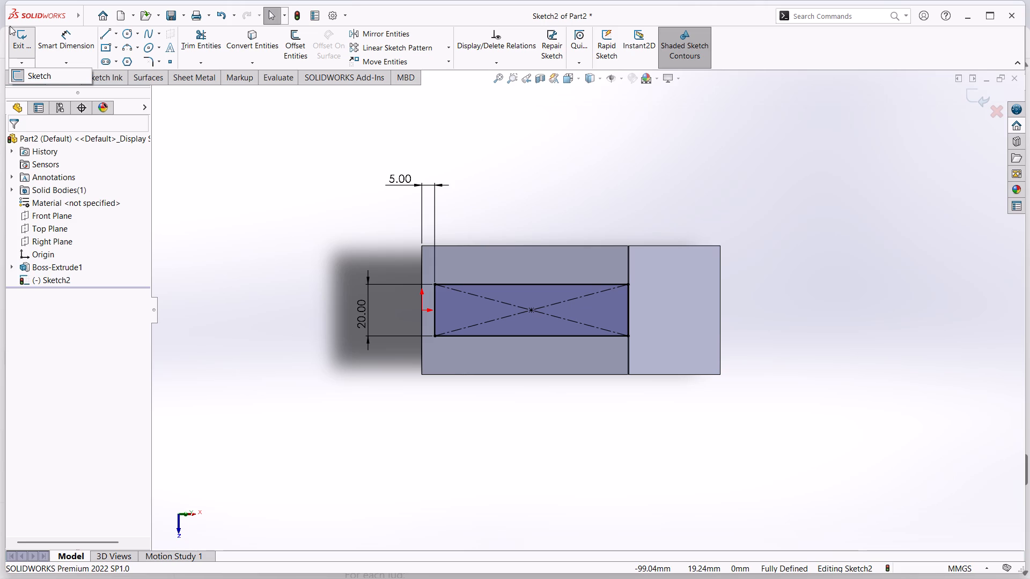
click(19, 35)
Cut-extrude the rectangle into the upper arm with a Blind end condition and a depth of 6 mm.
middle_drag(396, 414, 381, 316)
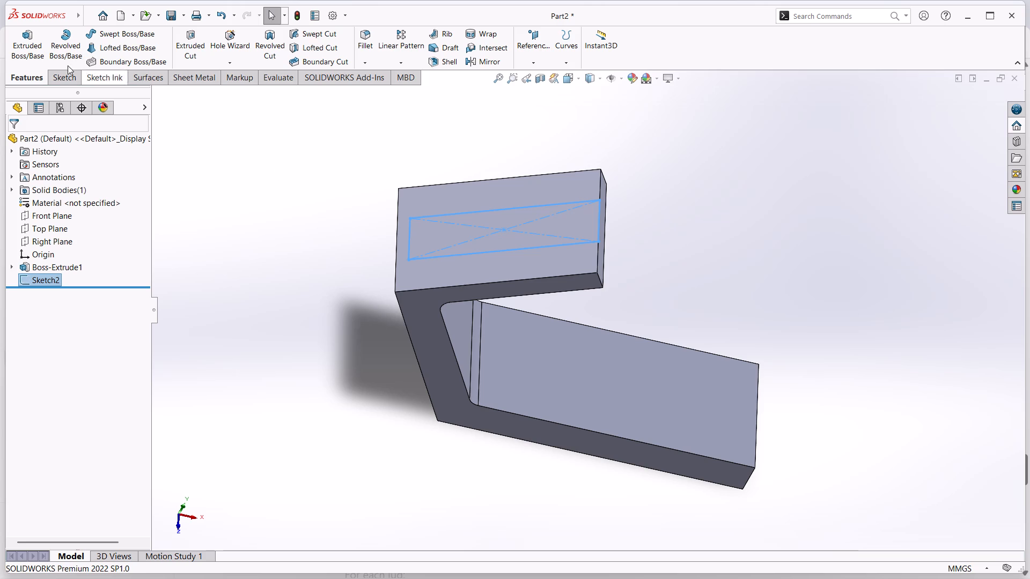
click(198, 47)
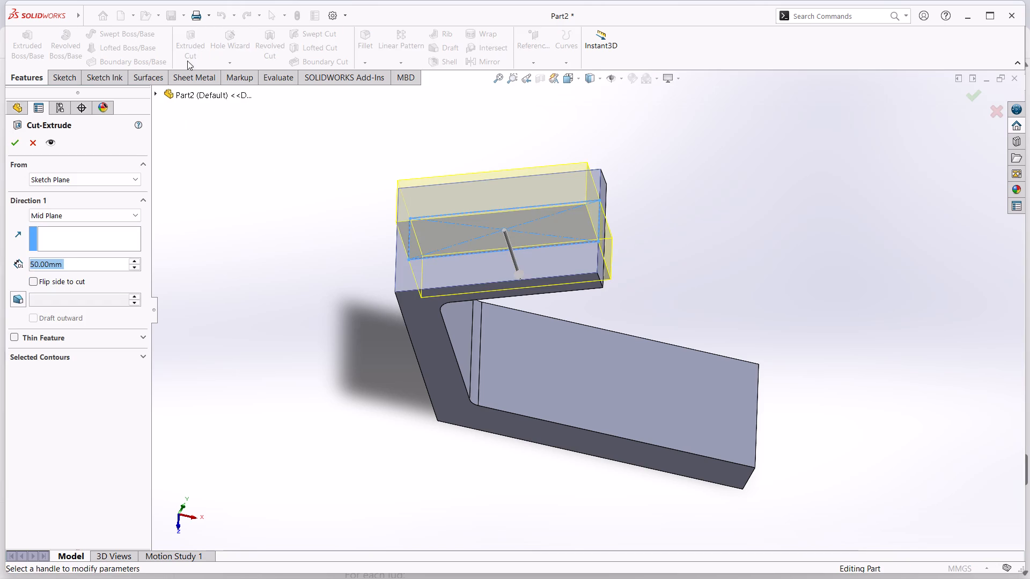
click(120, 216)
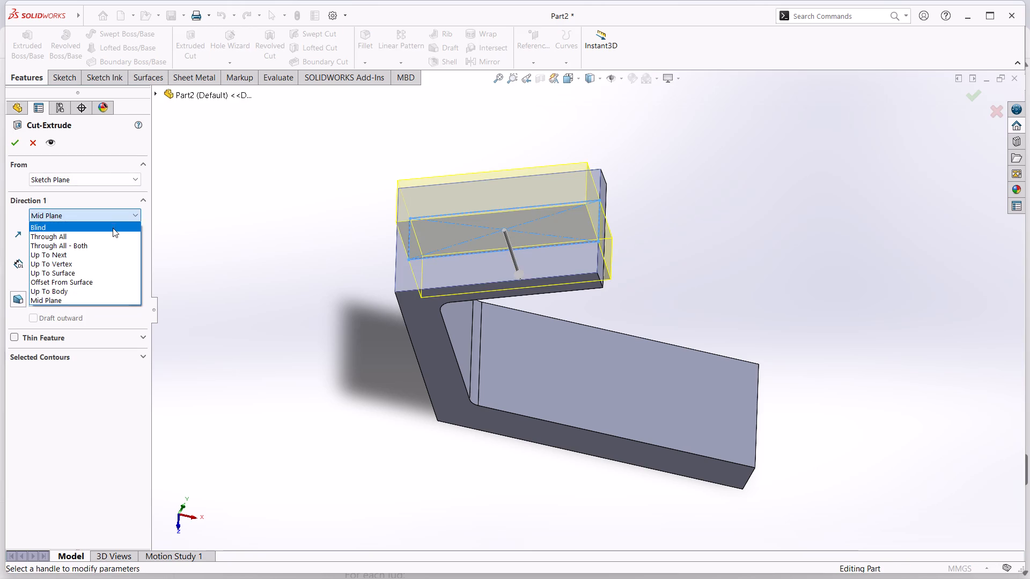
click(113, 228)
click(21, 216)
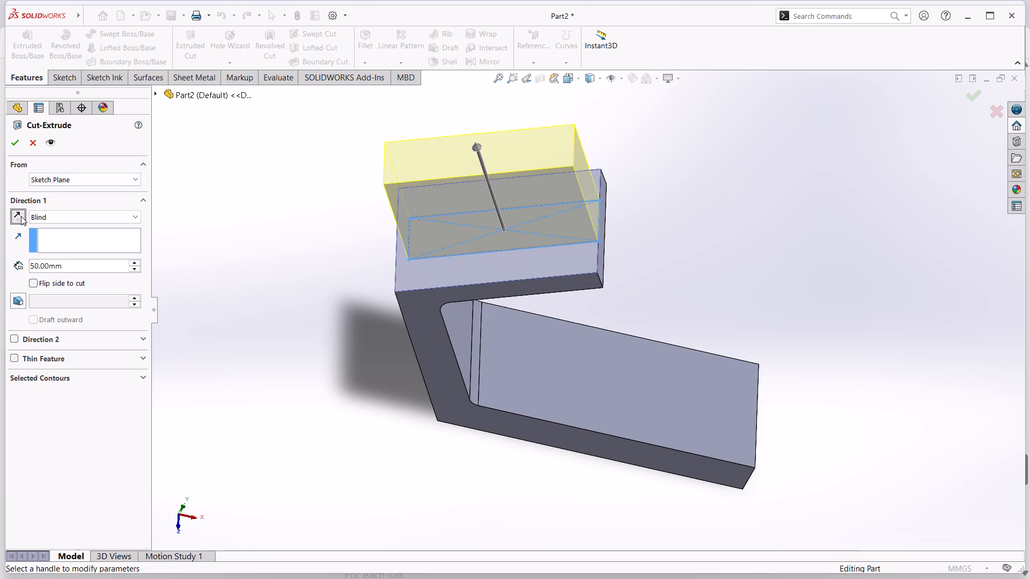
click(16, 215)
click(80, 268)
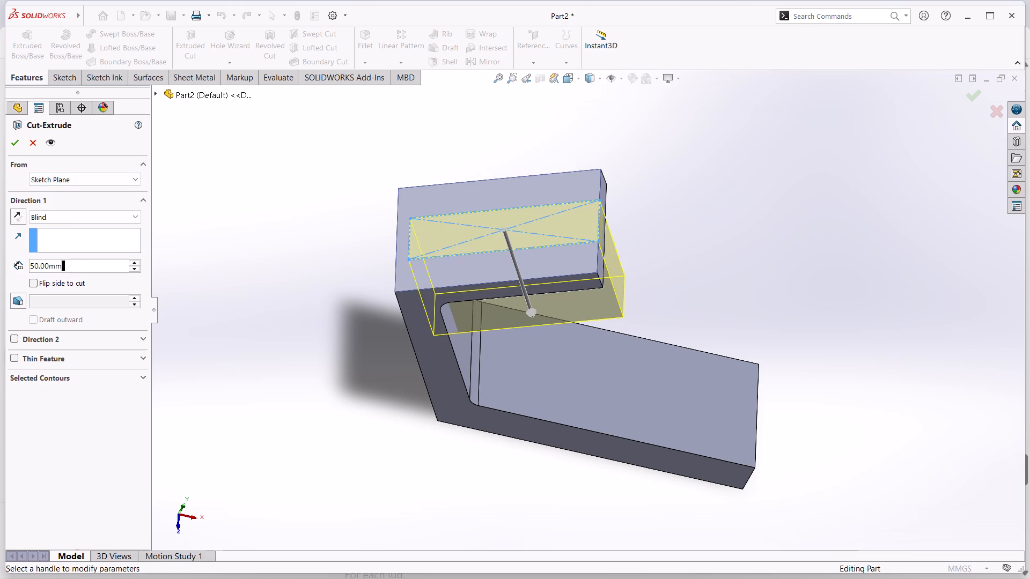
drag(82, 268, 0, 263)
key(6)
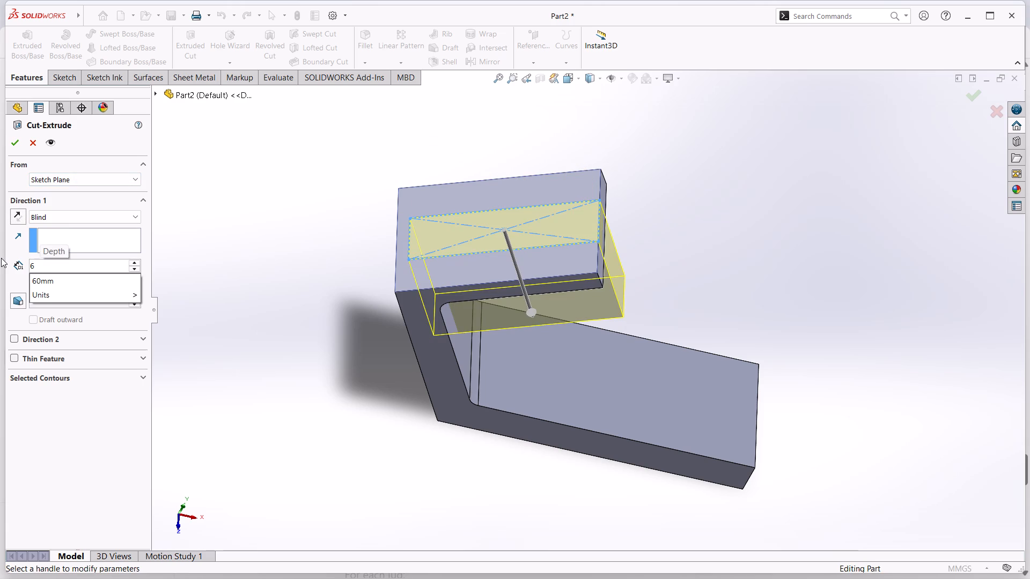
click(20, 144)
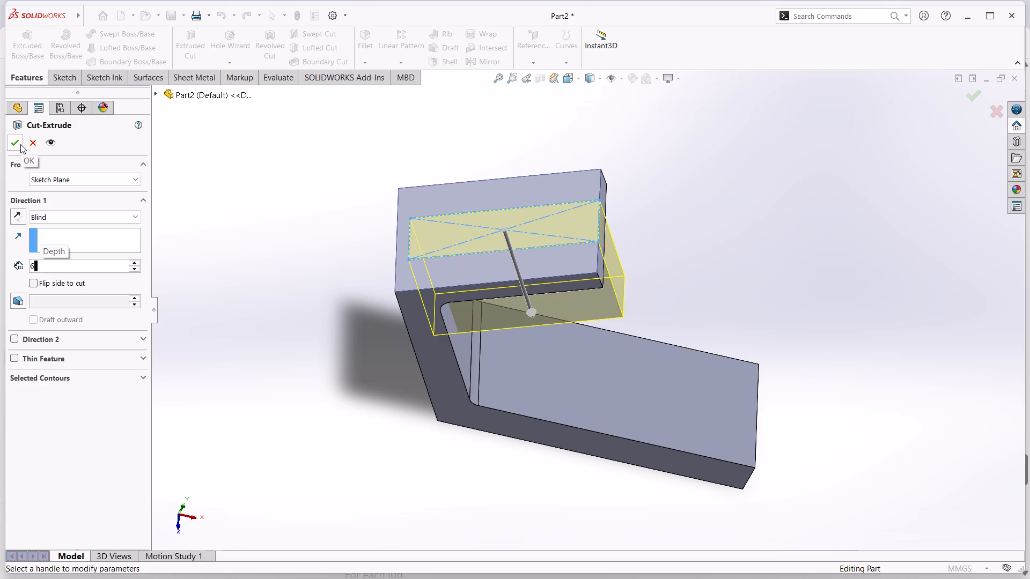
click(18, 145)
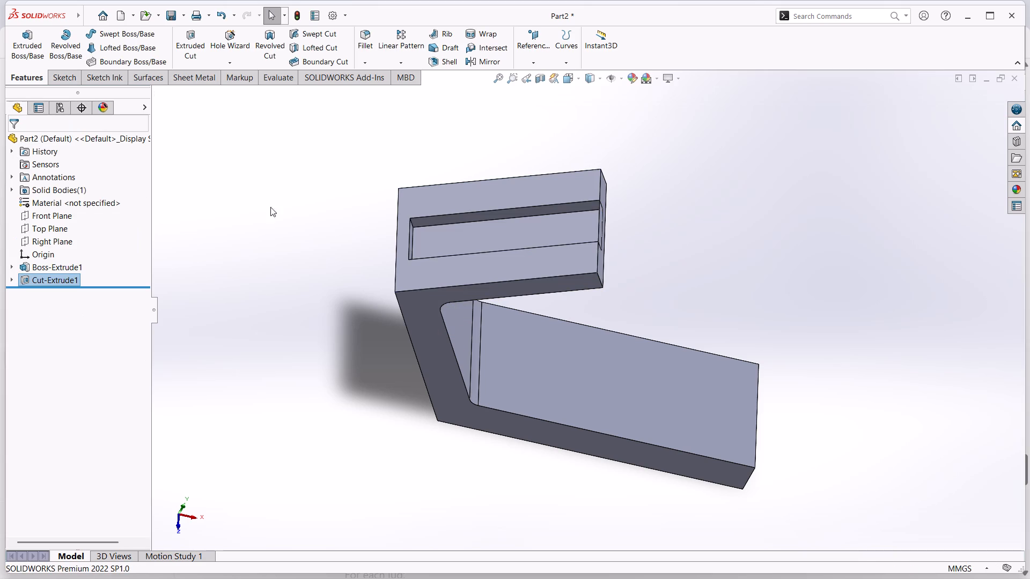
click(667, 260)
Examine the bracket and the pocket cut in its upper arm from several angles.
middle_drag(667, 258, 647, 270)
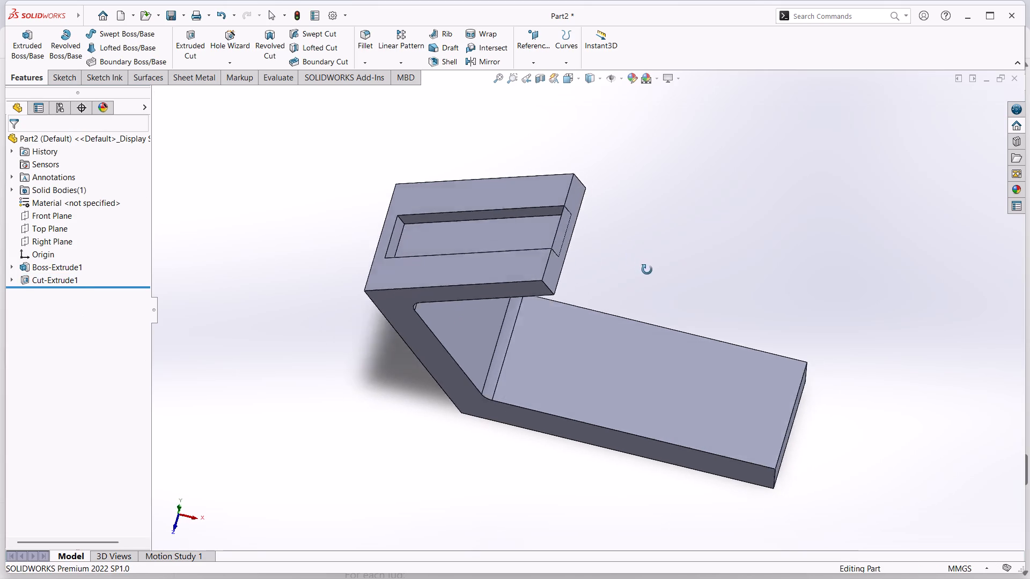
middle_drag(647, 270, 716, 280)
middle_drag(712, 274, 579, 320)
middle_drag(448, 261, 453, 263)
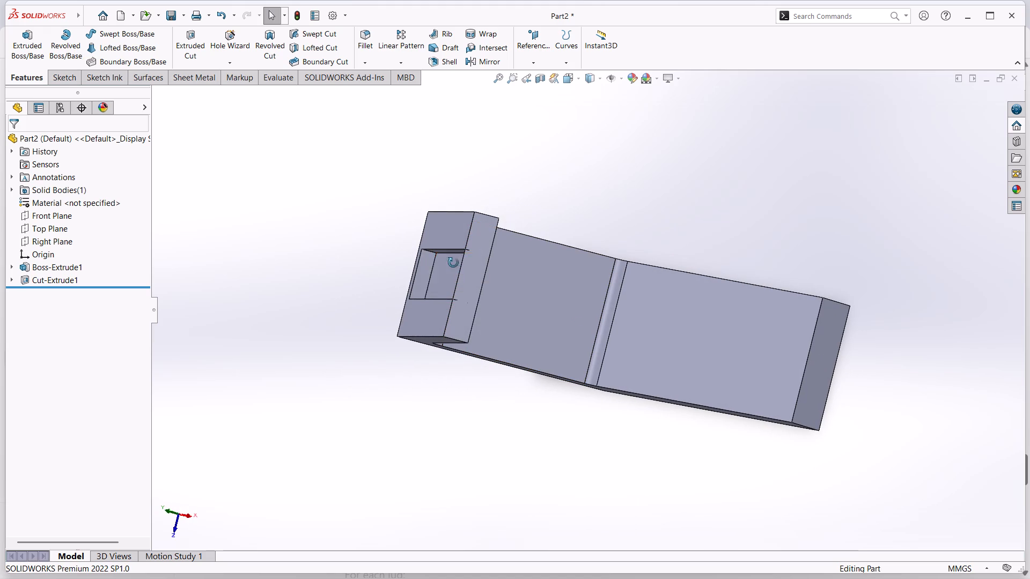
middle_drag(453, 263, 533, 312)
middle_drag(558, 305, 570, 295)
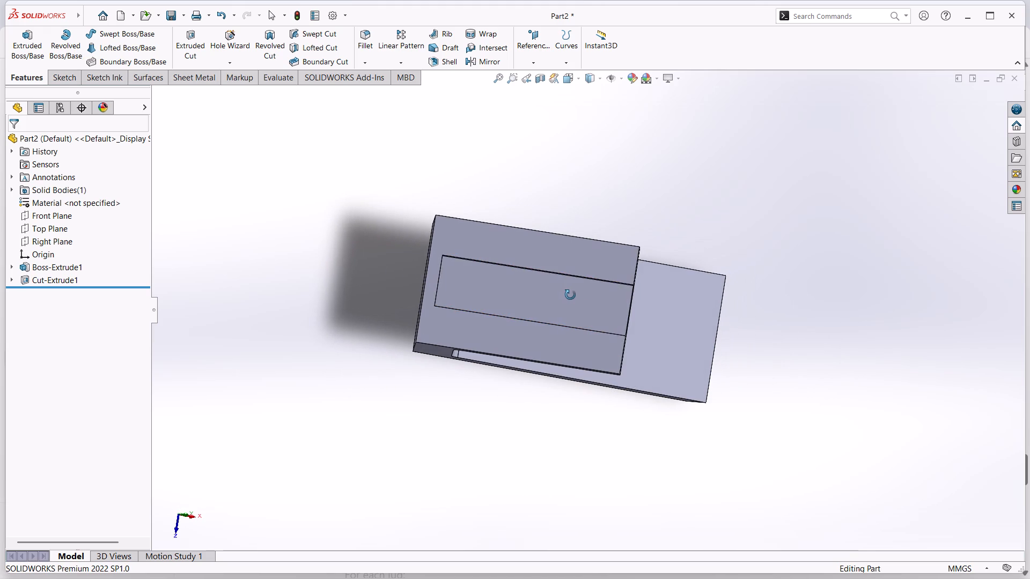
middle_drag(570, 295, 571, 295)
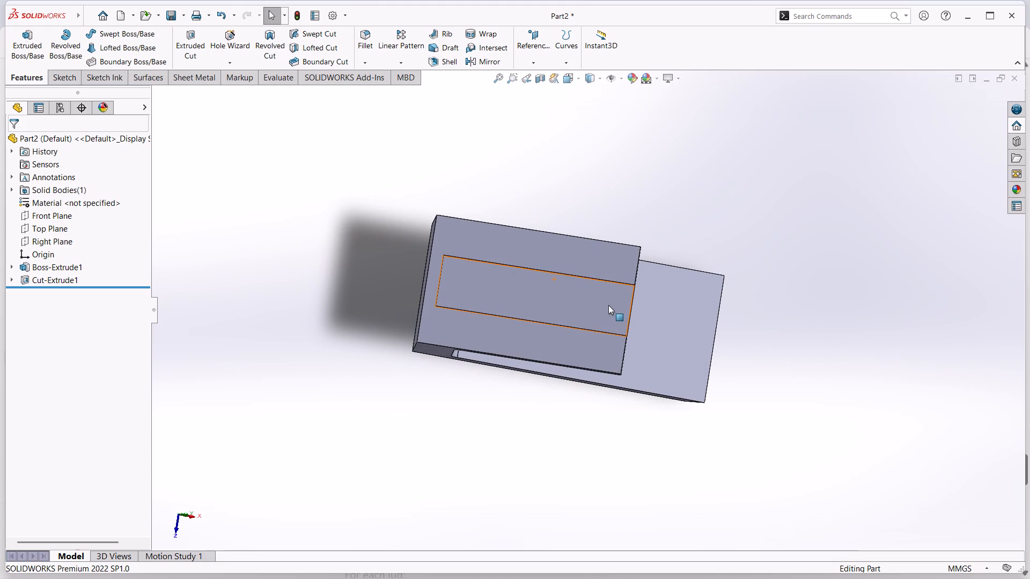
middle_drag(608, 305, 561, 256)
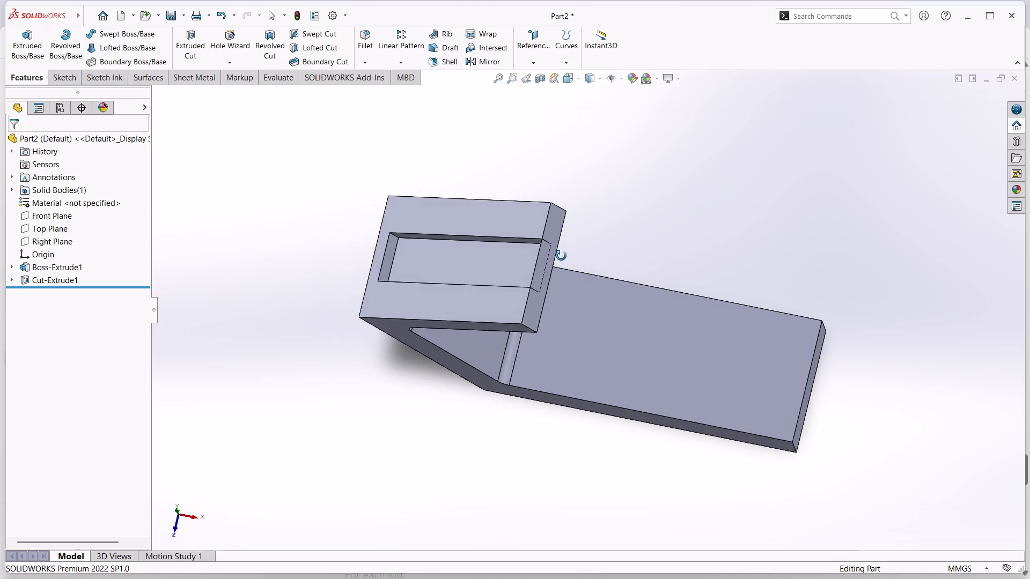
middle_drag(561, 256, 599, 262)
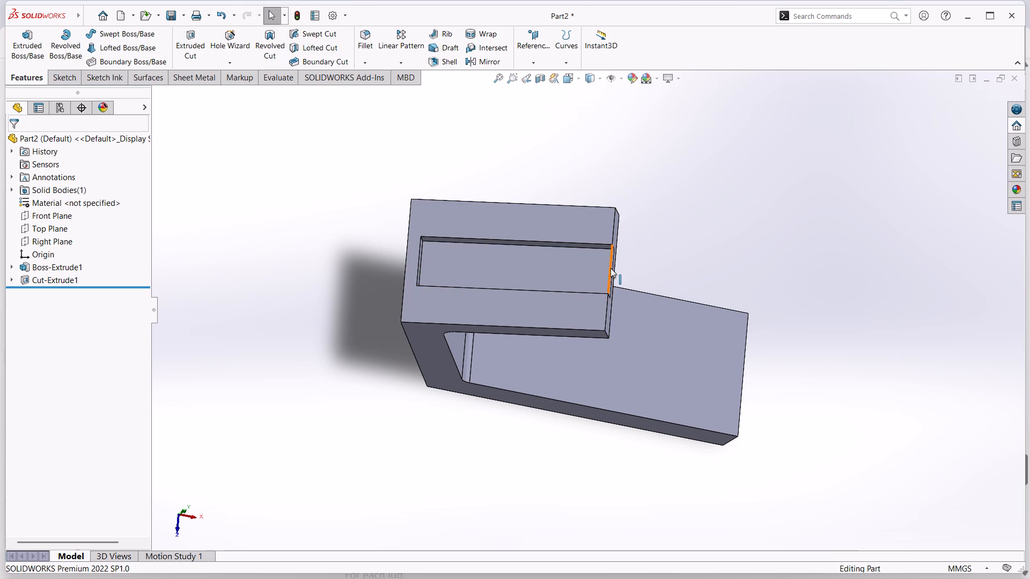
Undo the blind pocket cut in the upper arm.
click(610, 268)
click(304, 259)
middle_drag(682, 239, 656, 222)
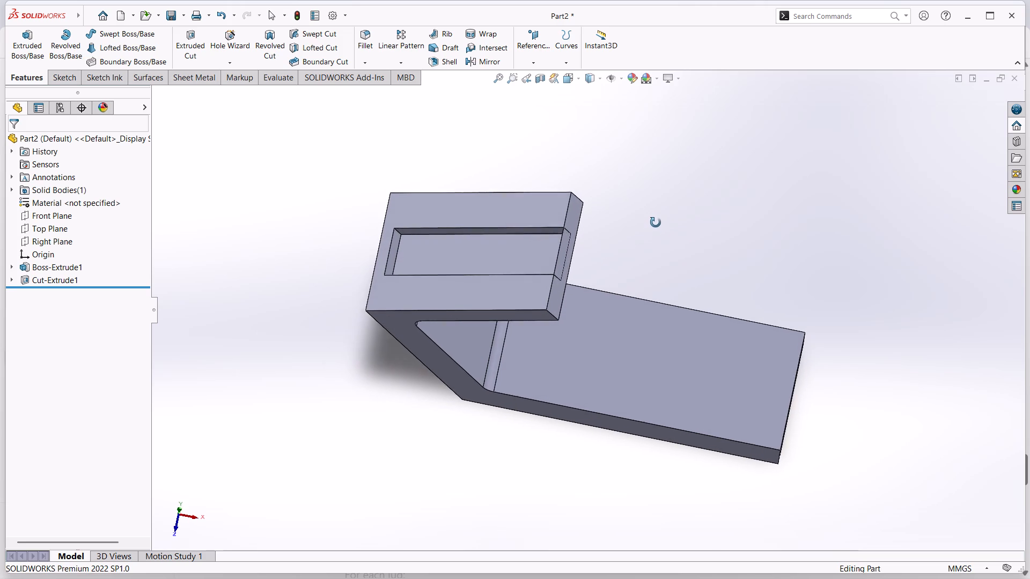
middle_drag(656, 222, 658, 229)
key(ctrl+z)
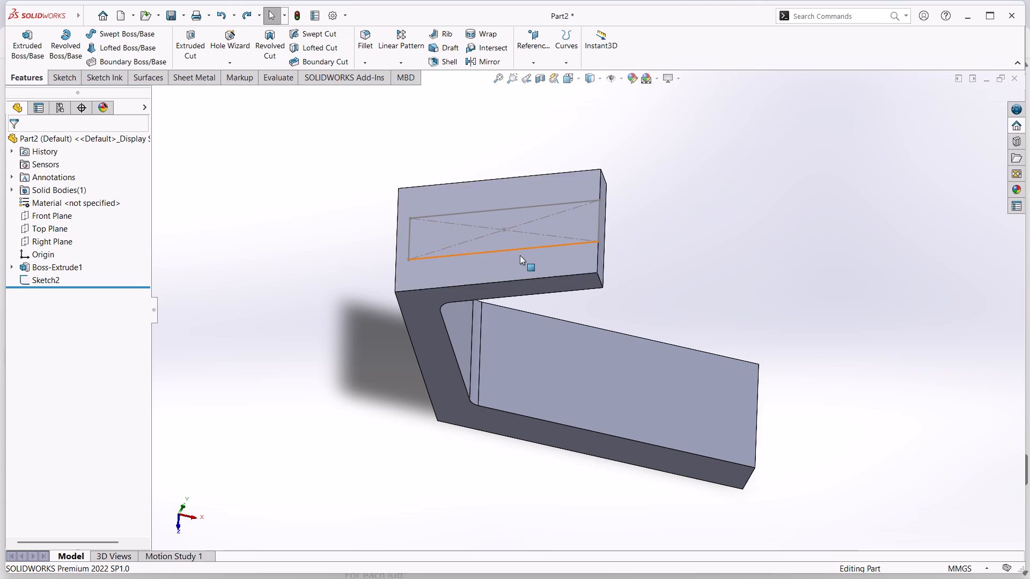
Reopen the rectangle sketch, examine its outer short side against the upper arm's free-end edge, and exit the sketch.
scroll(599, 232, down, 6)
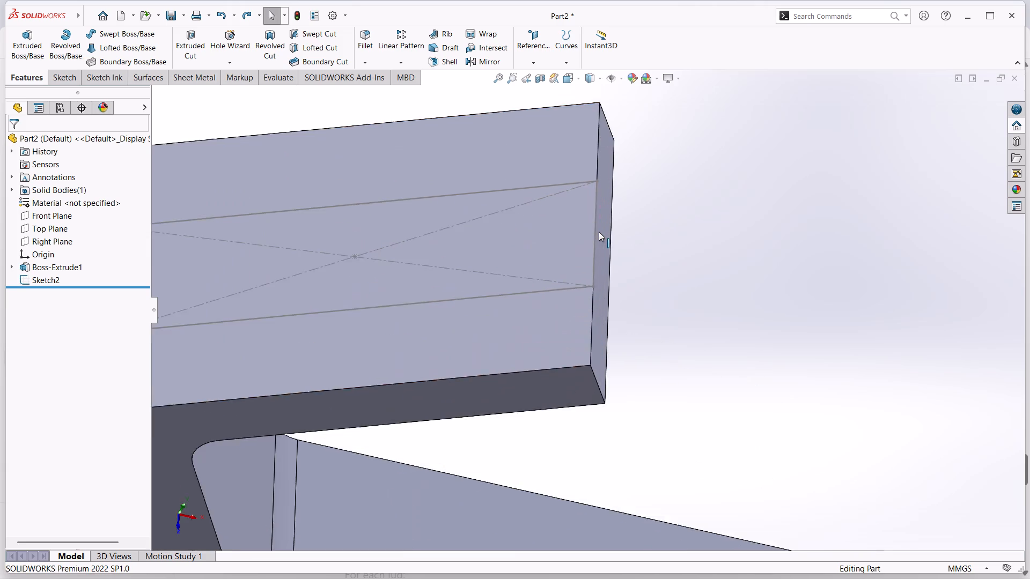
scroll(599, 231, down, 4)
scroll(598, 229, up, 5)
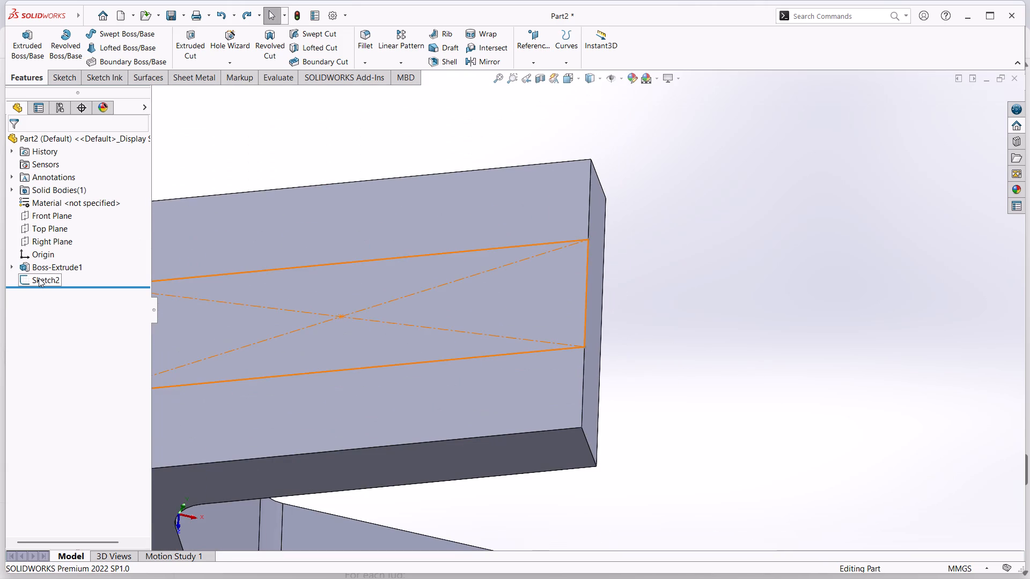
right_click(39, 278)
click(50, 252)
scroll(621, 297, down, 2)
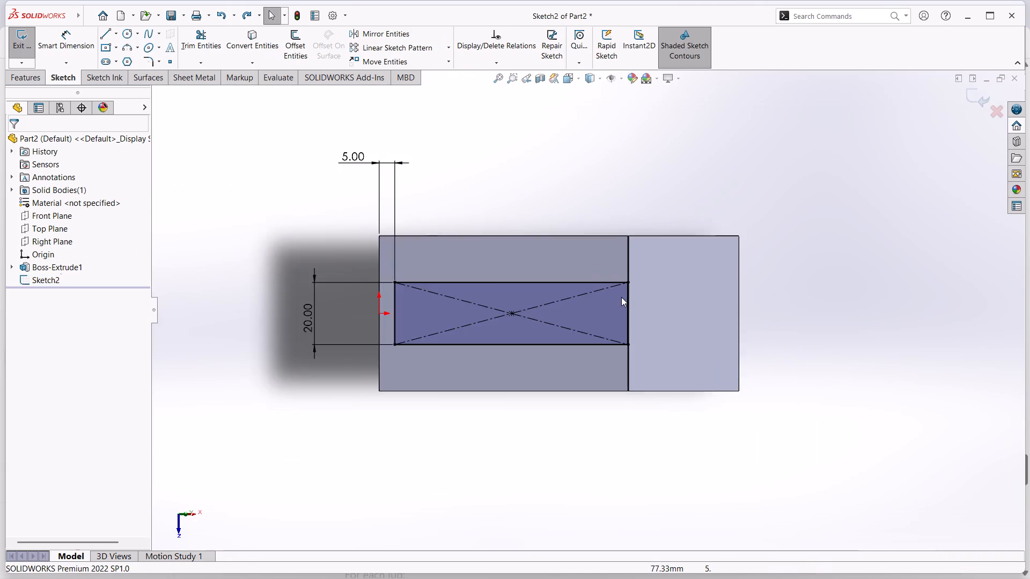
scroll(621, 297, down, 13)
middle_drag(663, 276, 657, 259)
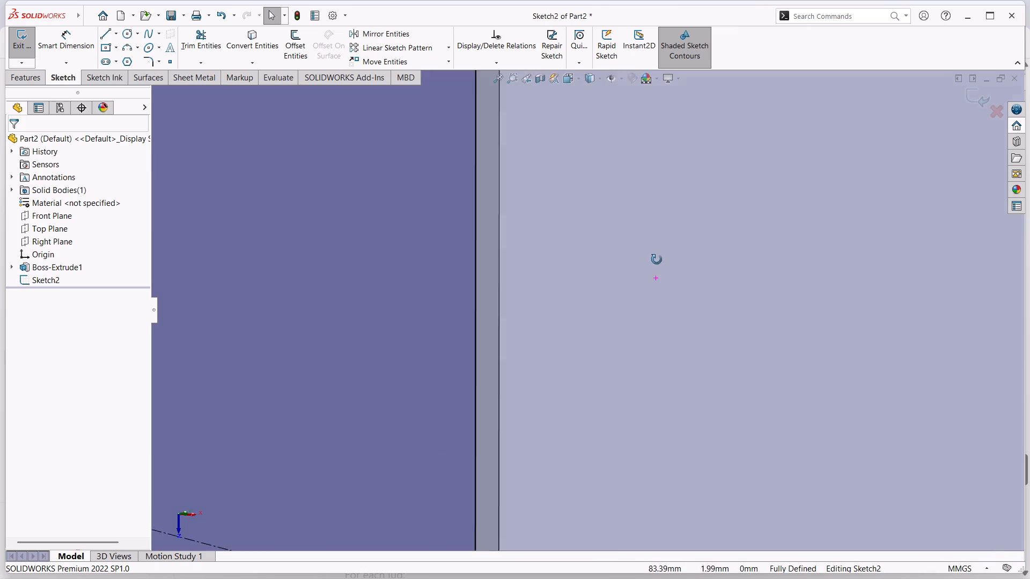
middle_drag(657, 259, 699, 251)
scroll(700, 251, up, 9)
scroll(779, 289, up, 4)
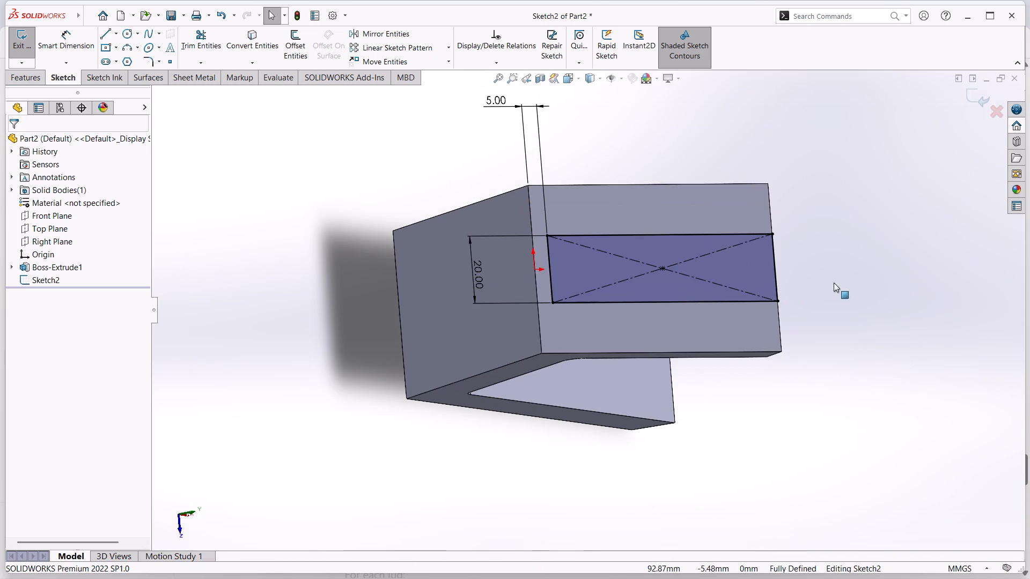
middle_drag(853, 278, 767, 283)
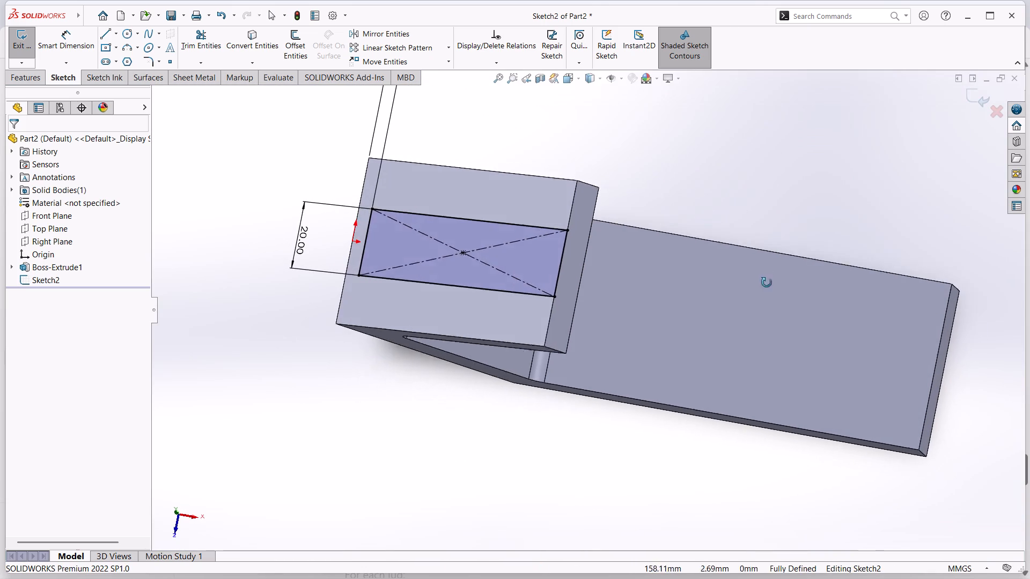
middle_drag(767, 283, 780, 324)
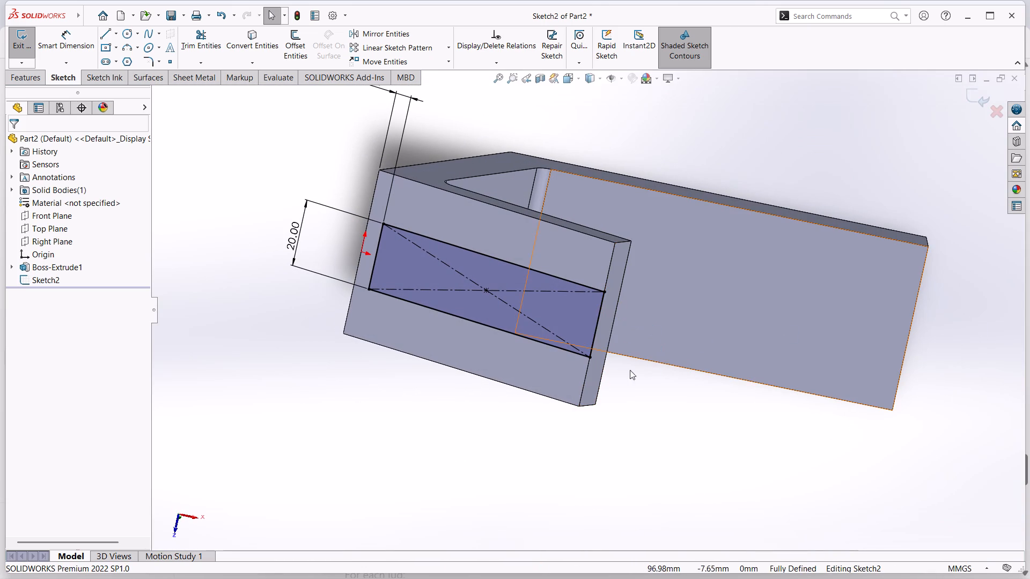
click(24, 43)
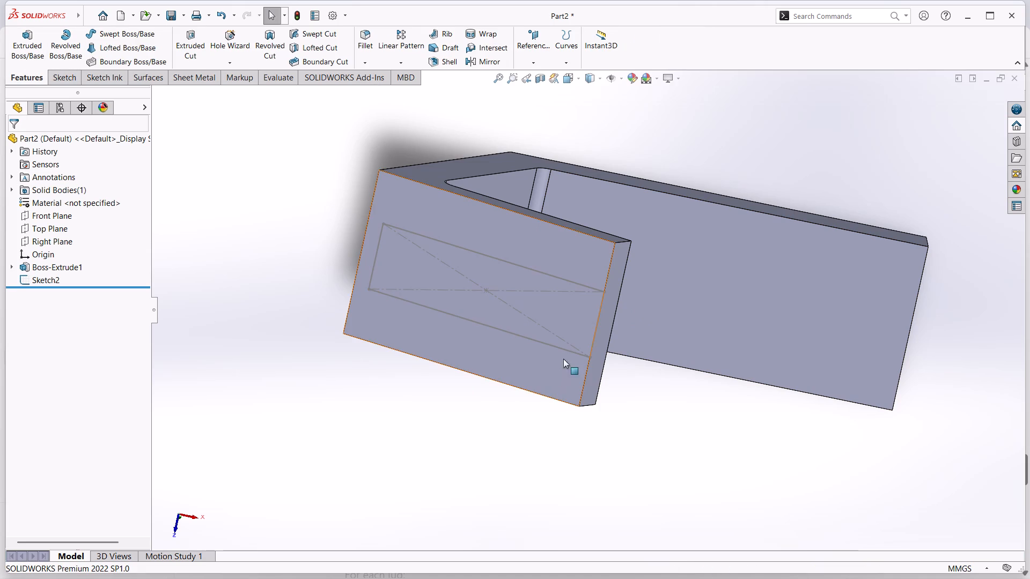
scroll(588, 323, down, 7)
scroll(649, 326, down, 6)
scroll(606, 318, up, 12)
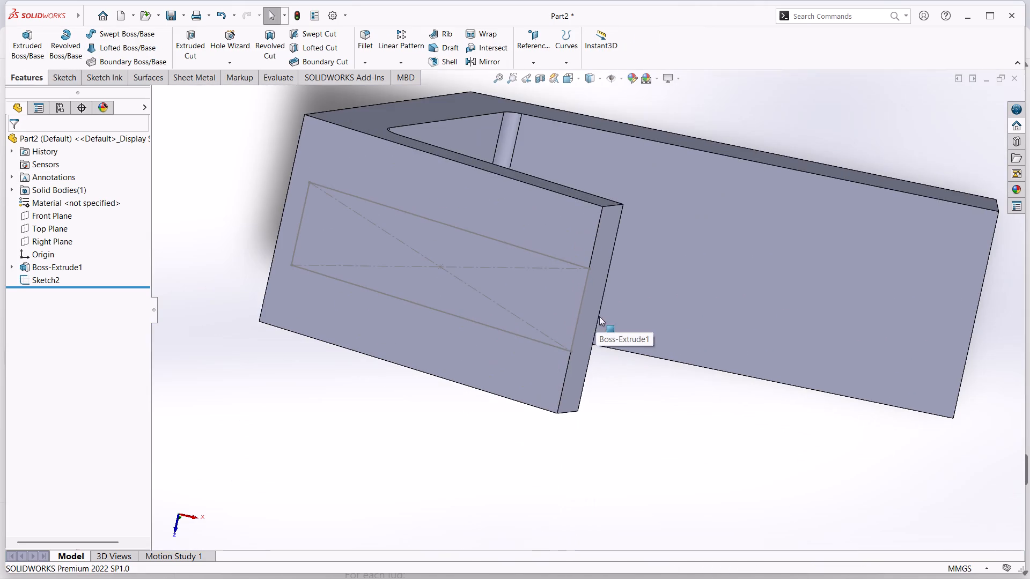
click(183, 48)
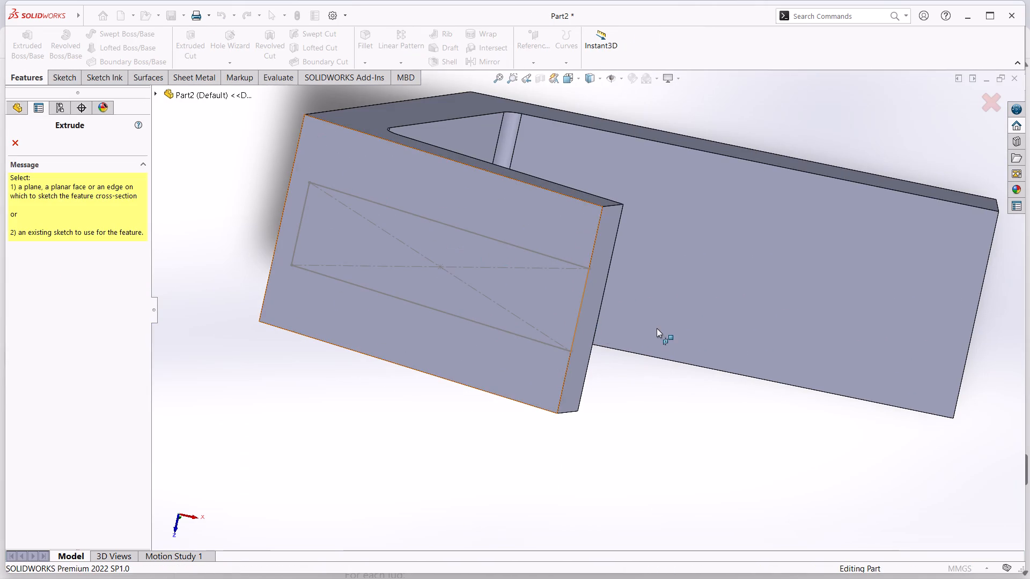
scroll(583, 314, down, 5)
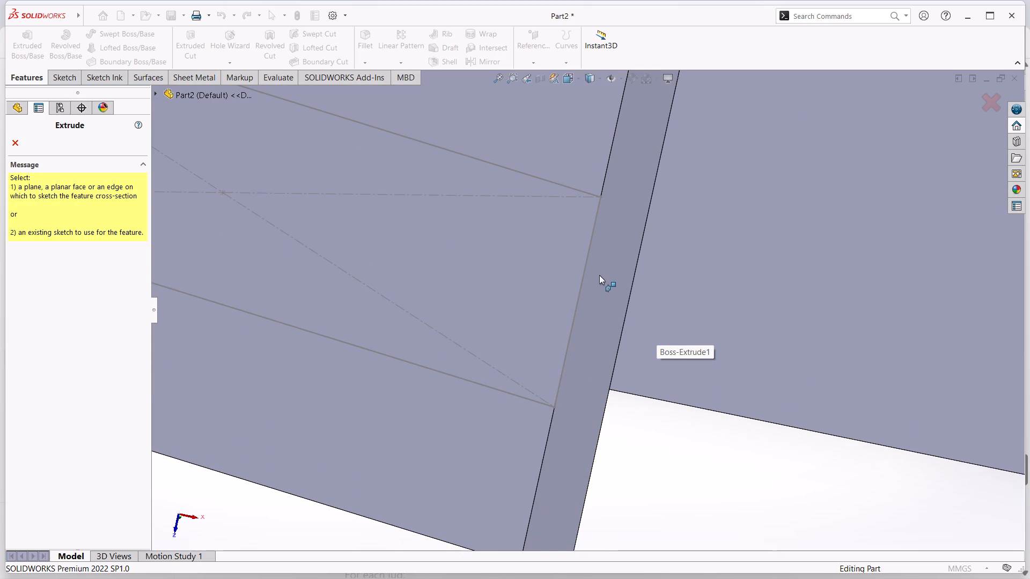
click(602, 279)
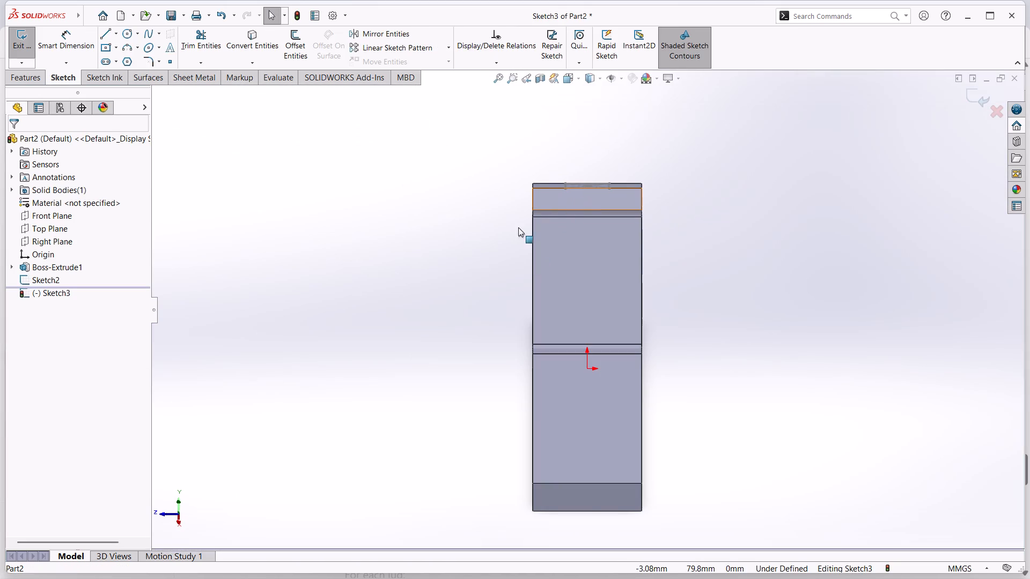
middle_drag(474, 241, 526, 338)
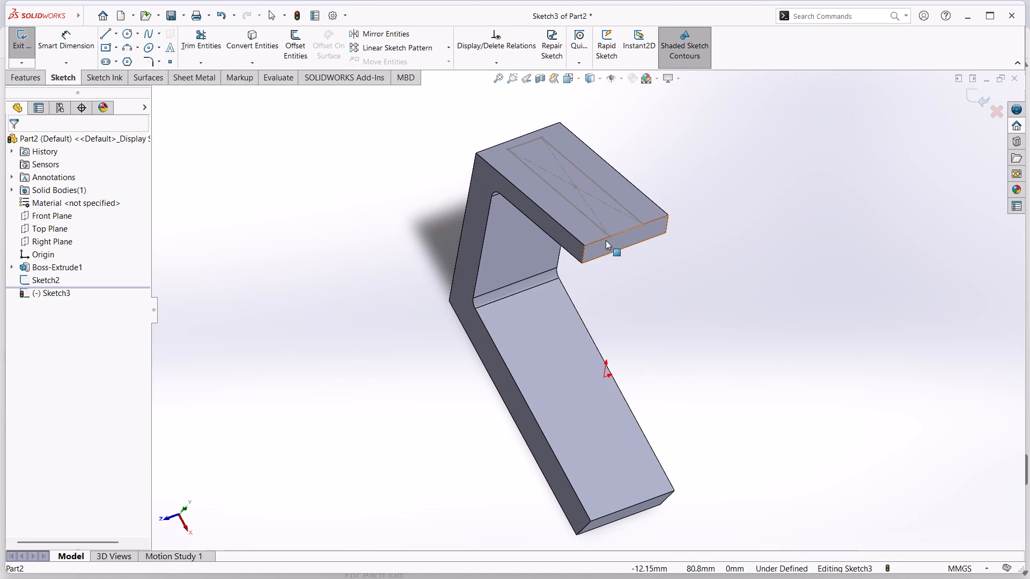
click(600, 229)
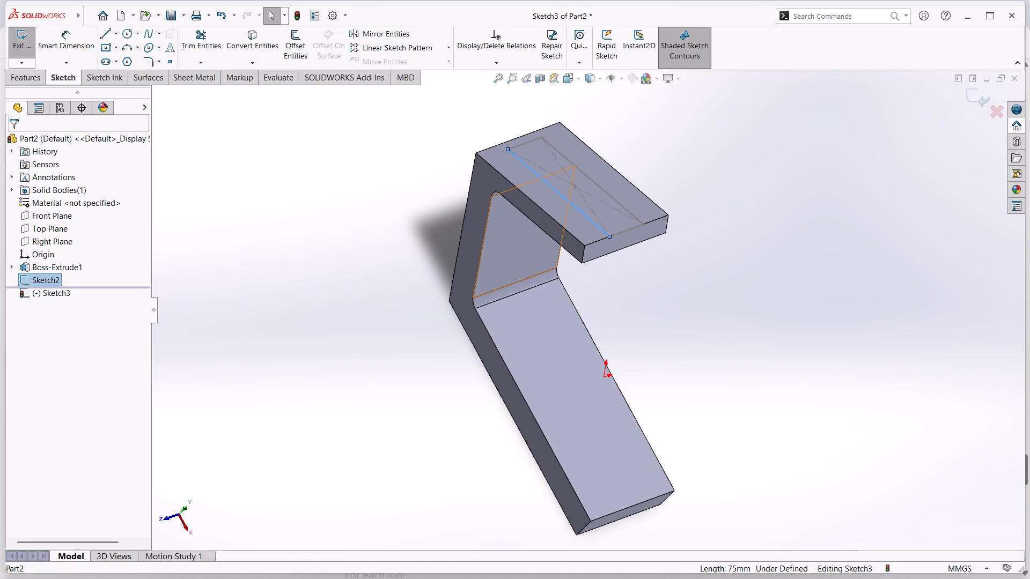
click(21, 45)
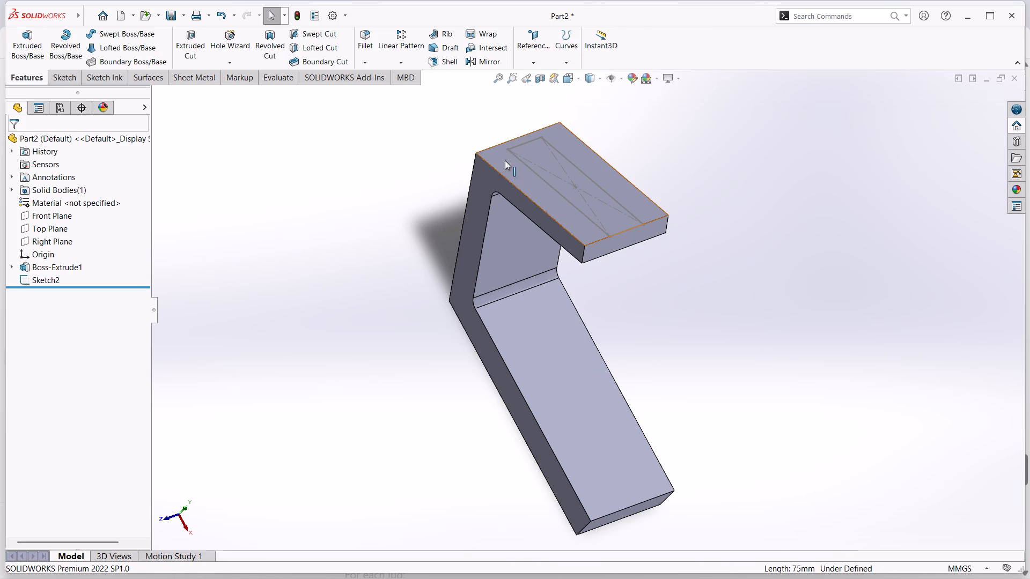
Cut-extrude the rectangle sketch into the upper arm with a Blind end condition and a depth of 6 mm.
click(204, 50)
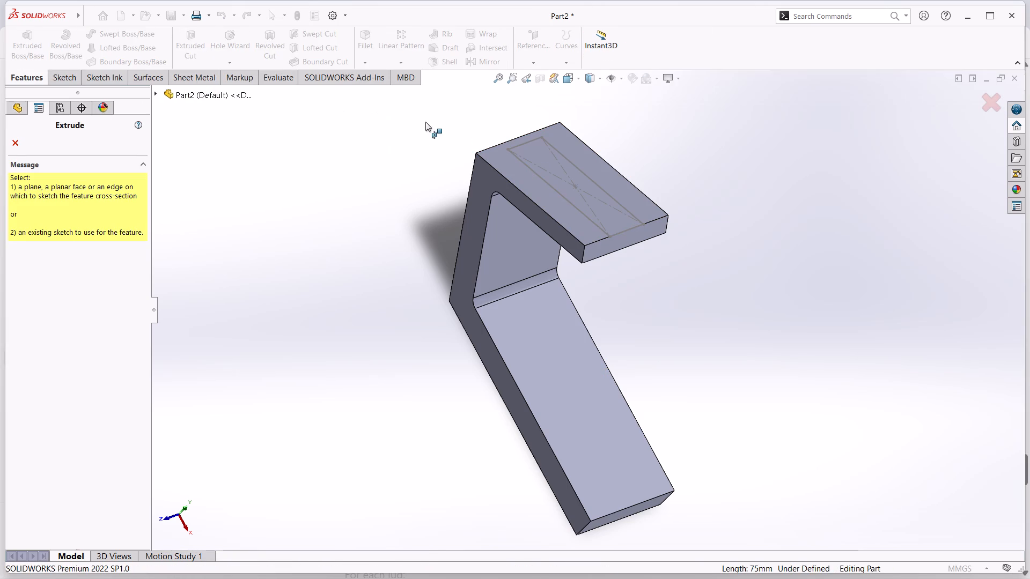
click(626, 208)
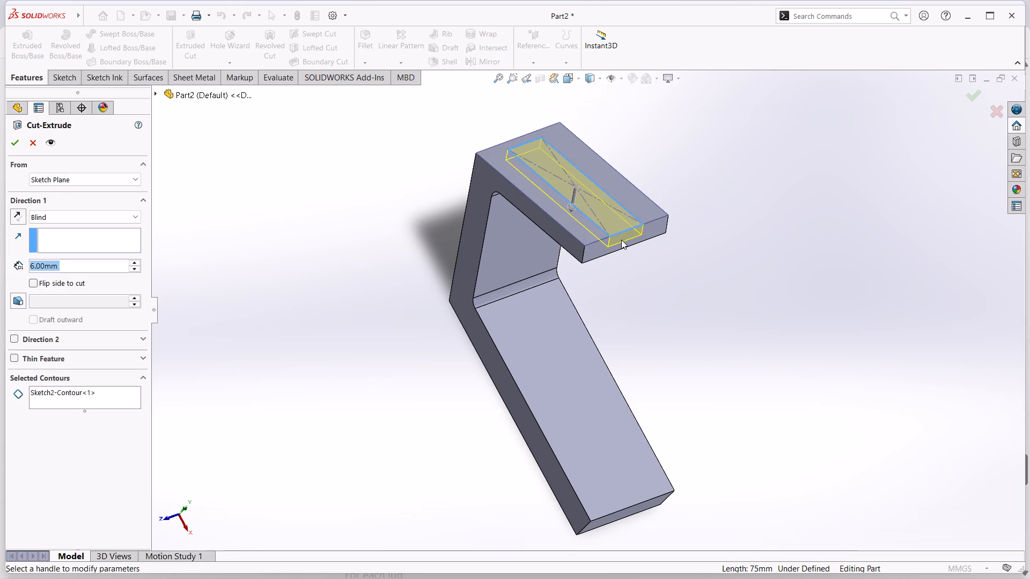
click(12, 142)
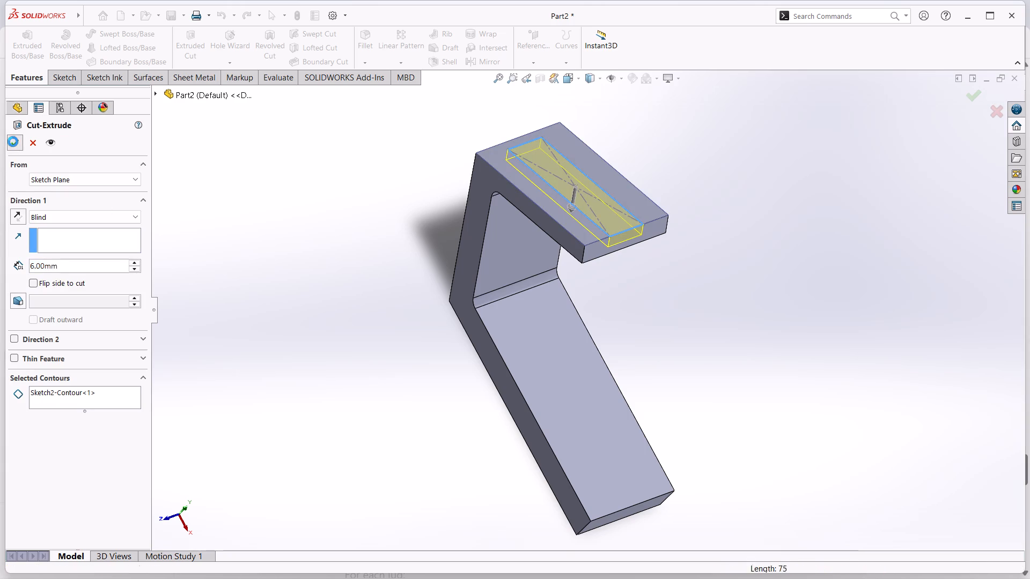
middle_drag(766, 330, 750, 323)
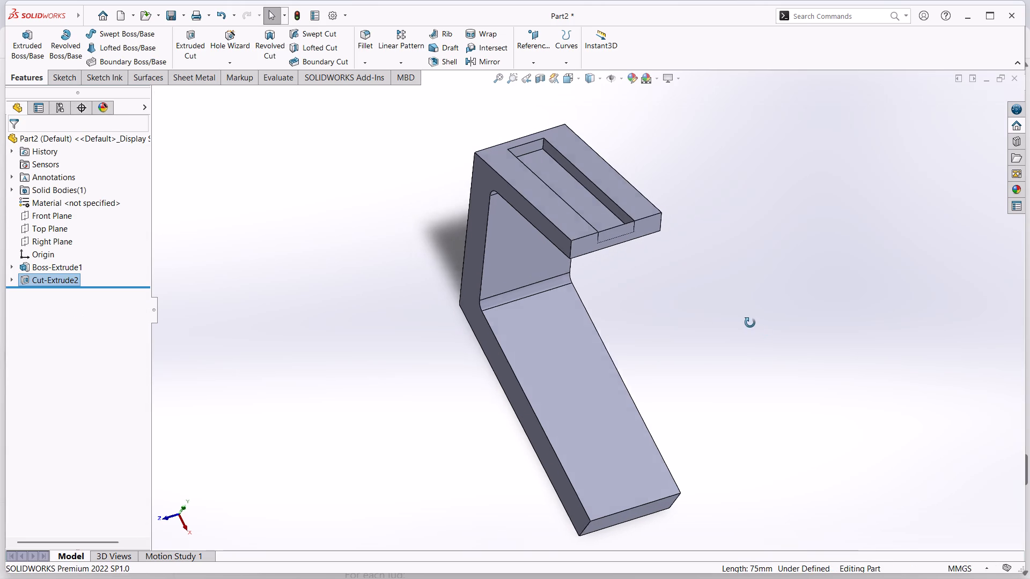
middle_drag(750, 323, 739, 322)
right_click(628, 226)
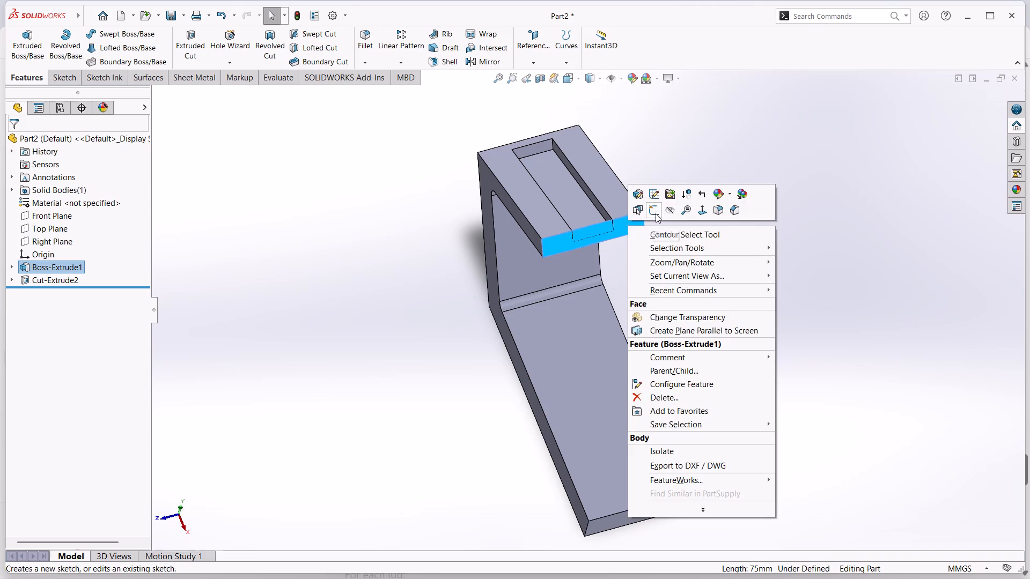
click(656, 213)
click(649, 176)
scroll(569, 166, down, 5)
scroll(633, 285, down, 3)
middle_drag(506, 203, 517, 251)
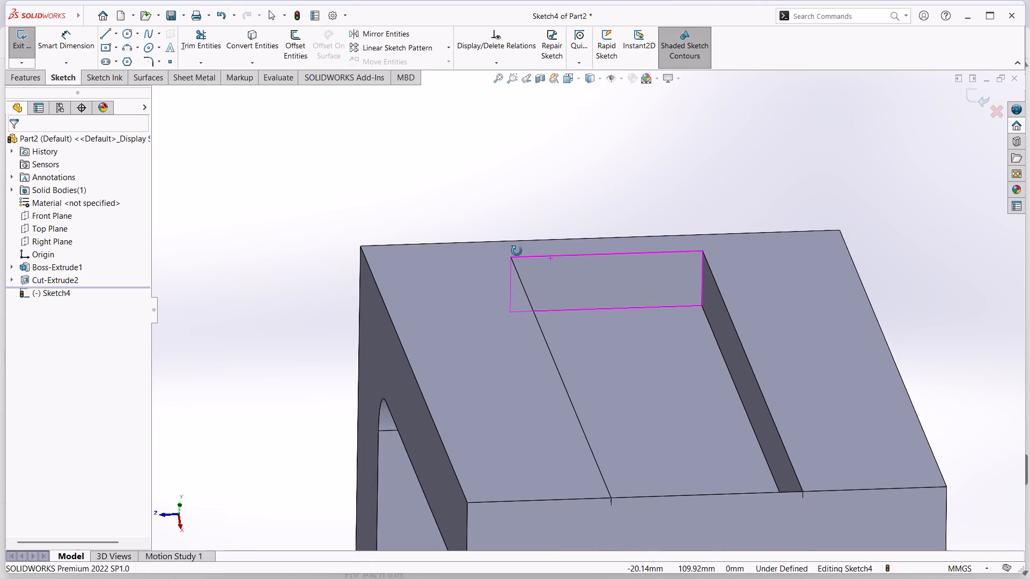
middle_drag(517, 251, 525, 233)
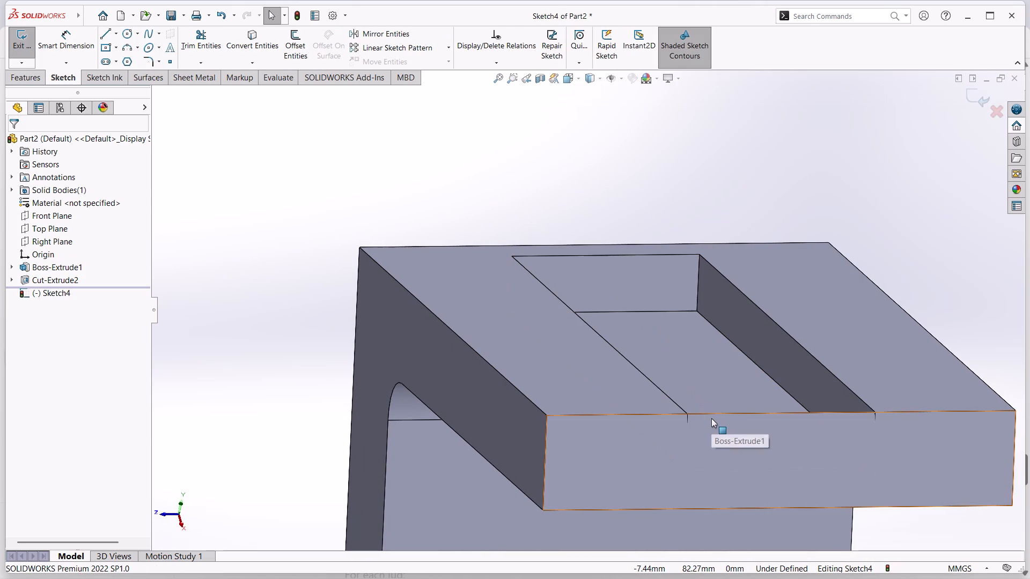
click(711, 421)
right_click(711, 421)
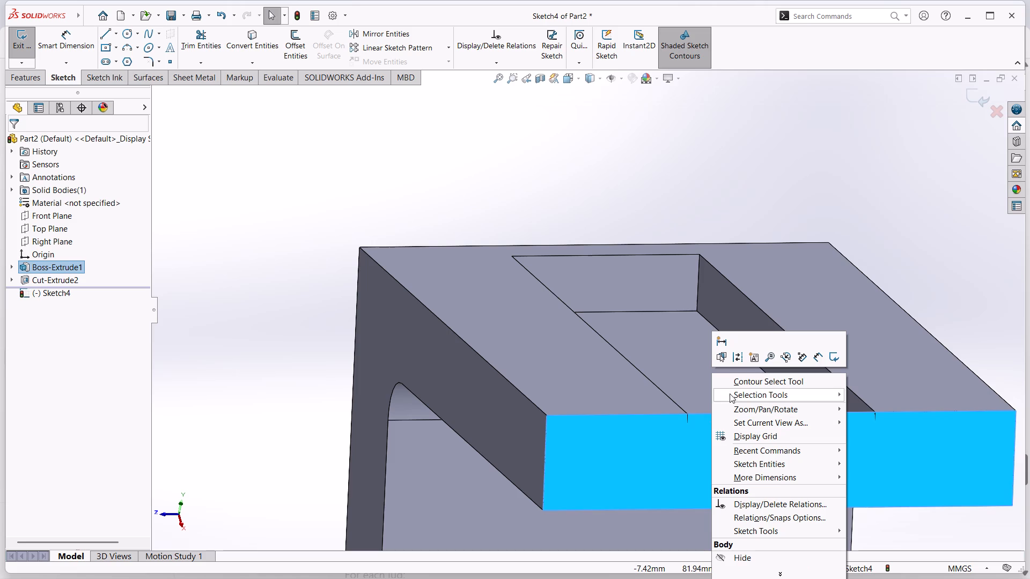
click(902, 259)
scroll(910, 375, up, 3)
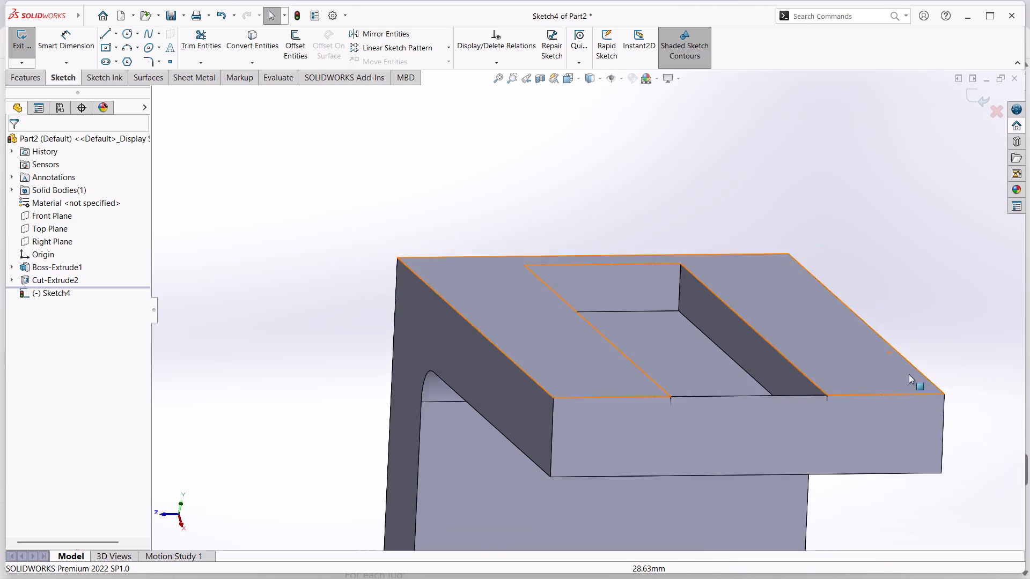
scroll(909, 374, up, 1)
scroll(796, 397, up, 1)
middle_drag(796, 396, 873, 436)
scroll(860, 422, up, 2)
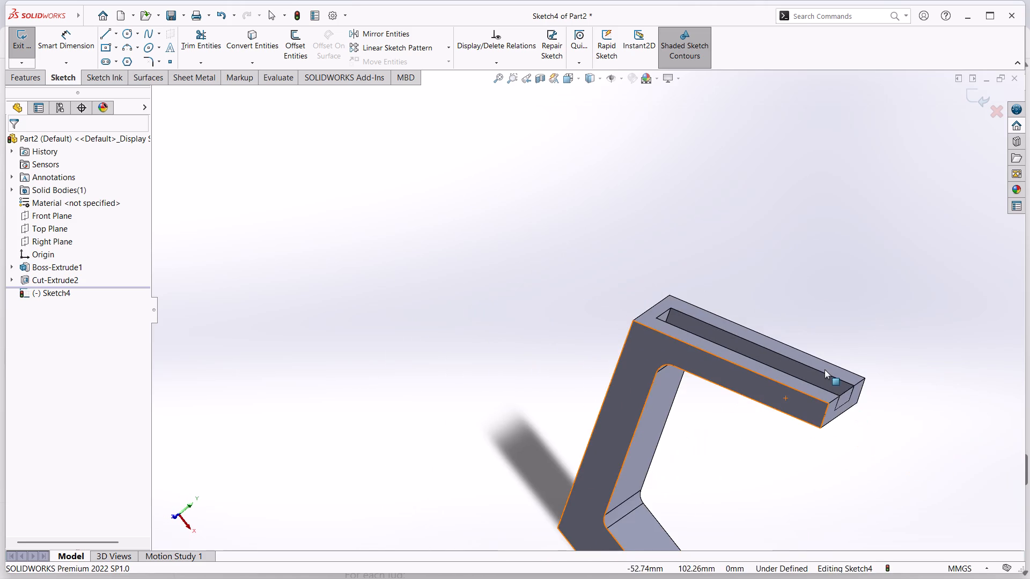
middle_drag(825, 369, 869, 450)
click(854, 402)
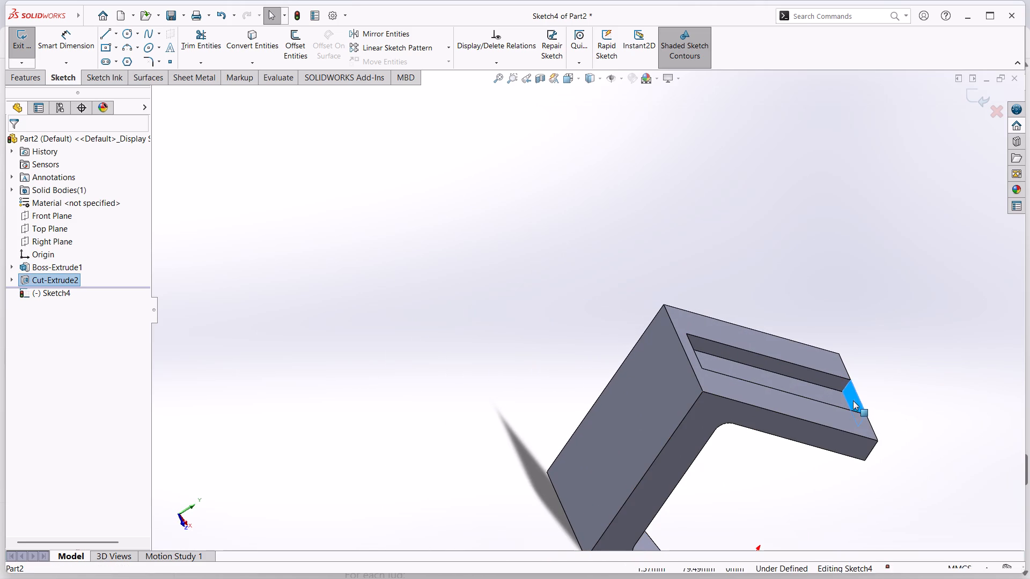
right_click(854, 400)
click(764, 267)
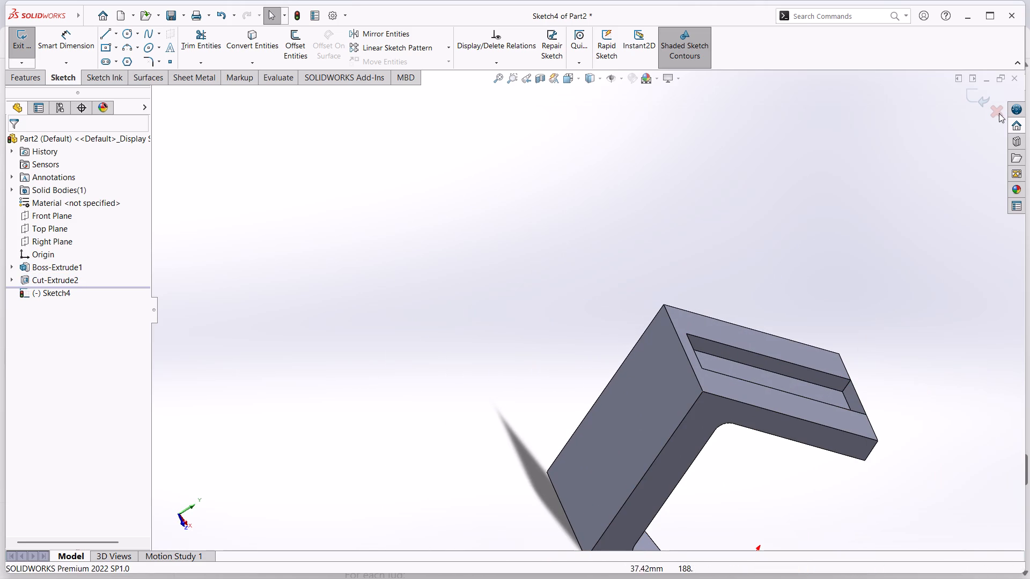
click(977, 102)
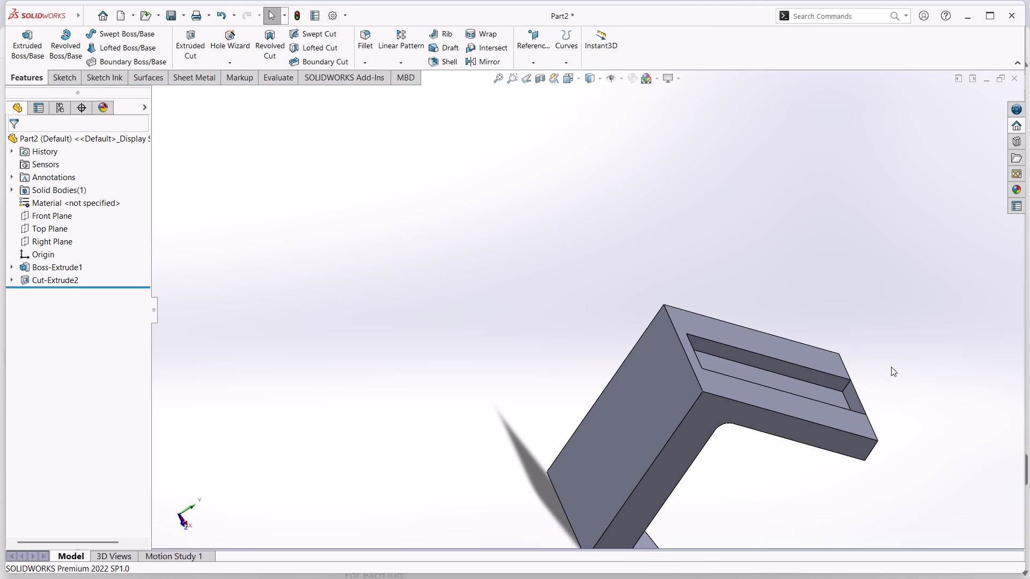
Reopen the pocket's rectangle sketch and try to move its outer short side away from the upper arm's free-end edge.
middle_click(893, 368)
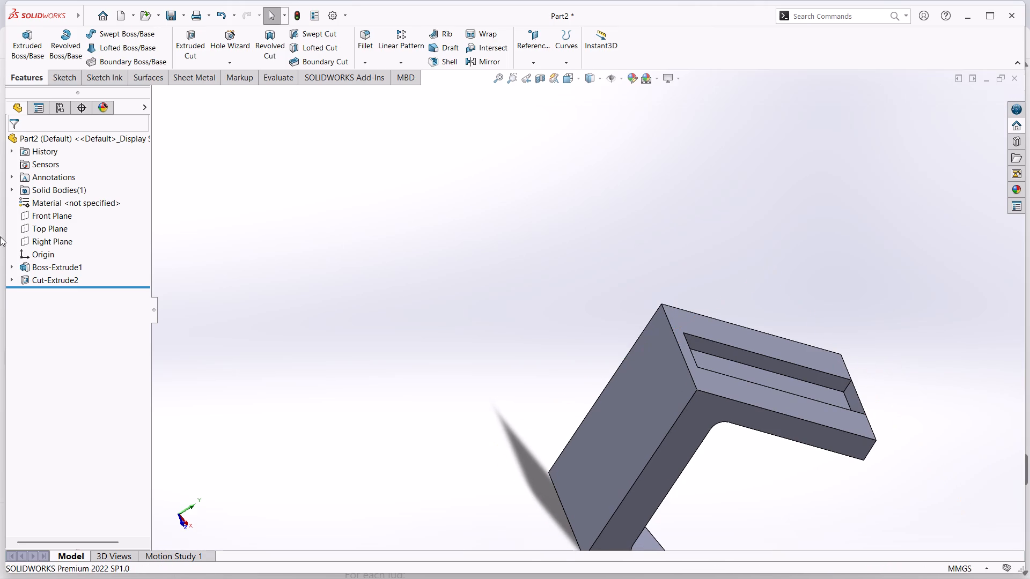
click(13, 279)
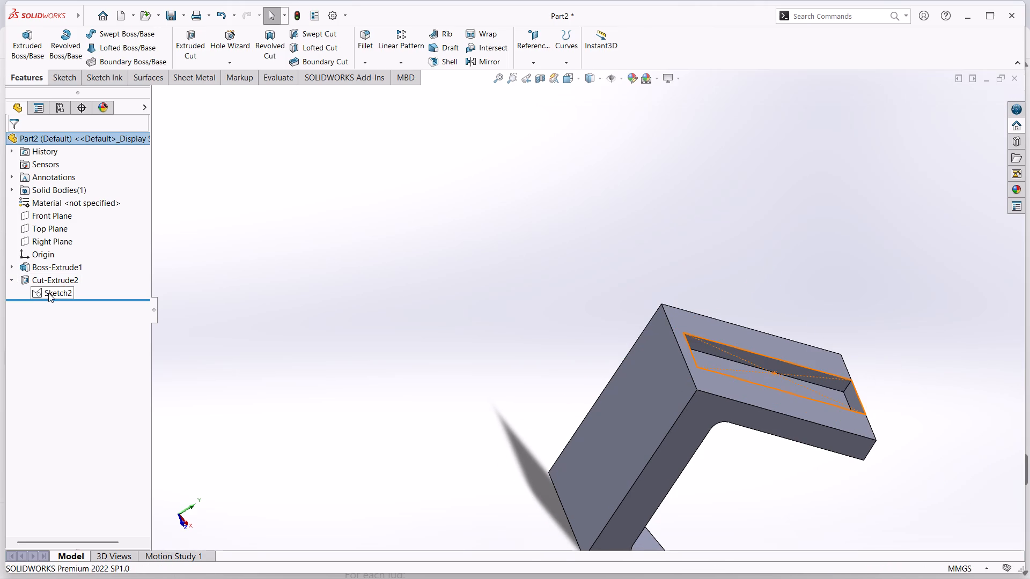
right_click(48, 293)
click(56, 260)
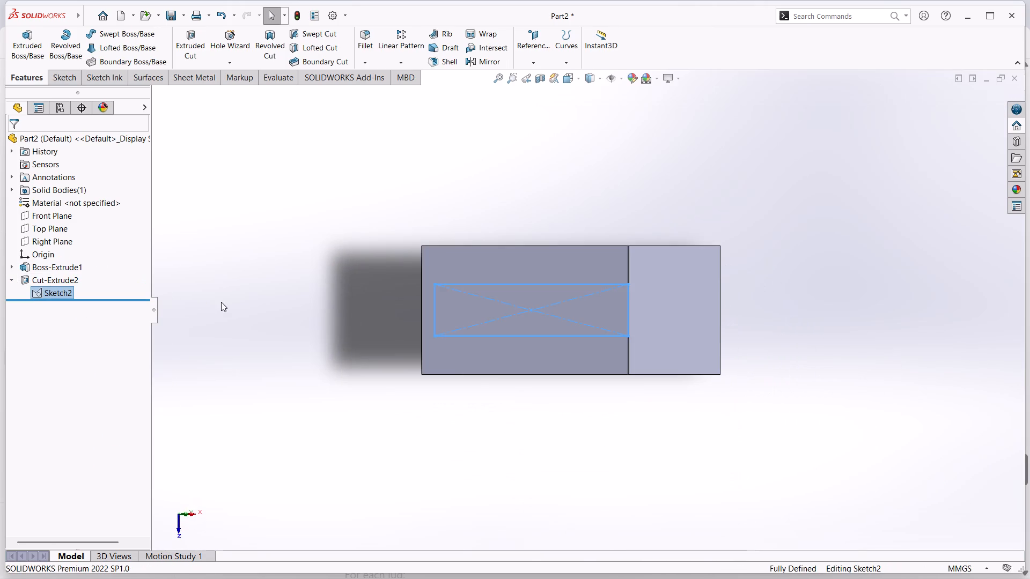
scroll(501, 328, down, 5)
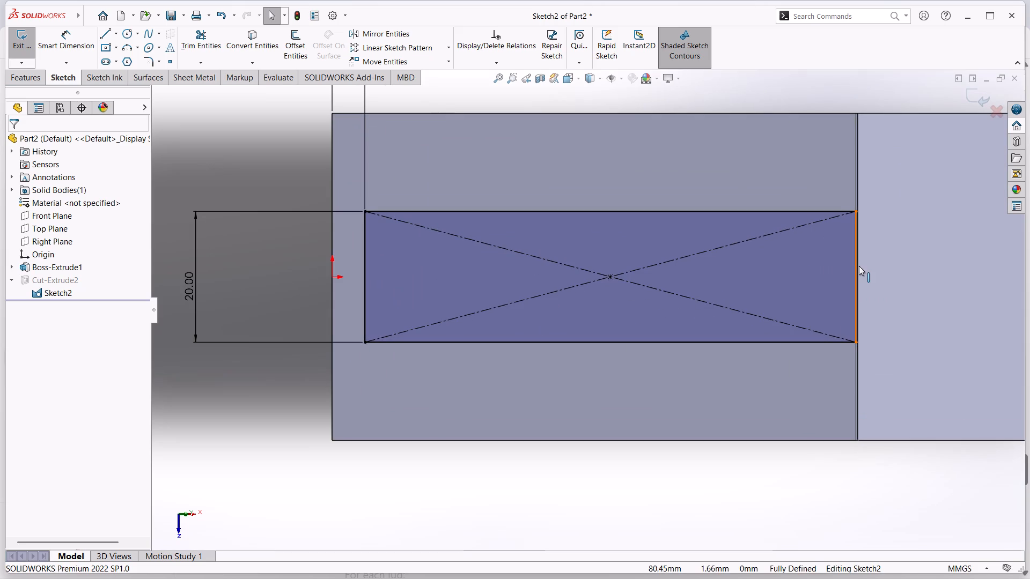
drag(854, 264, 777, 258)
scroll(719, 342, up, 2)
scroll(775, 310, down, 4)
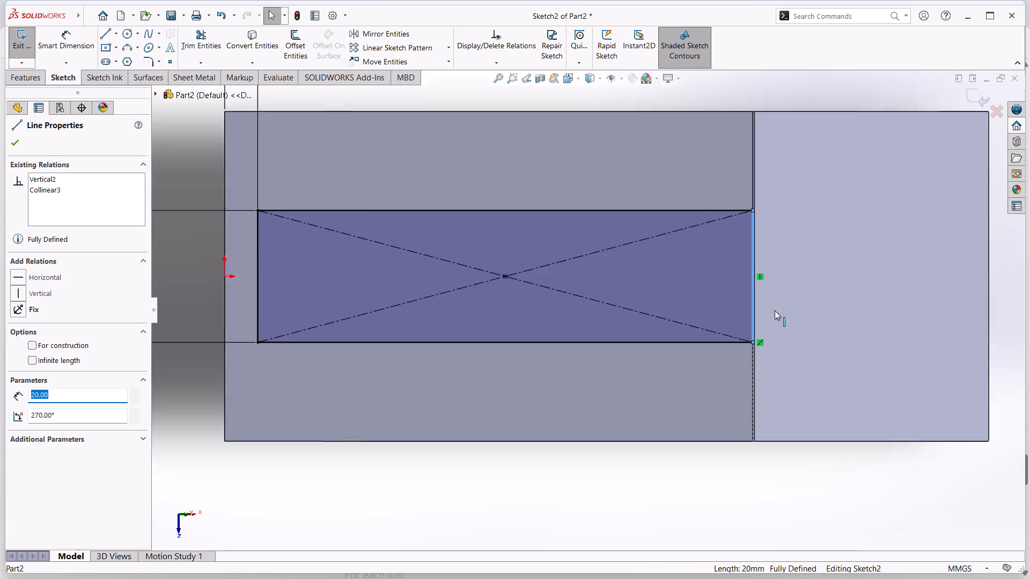
Undo the 6 mm pocket cut and the collinear relation between the rectangle's outer short side and the upper arm's free-end edge.
key(ctrl+z)
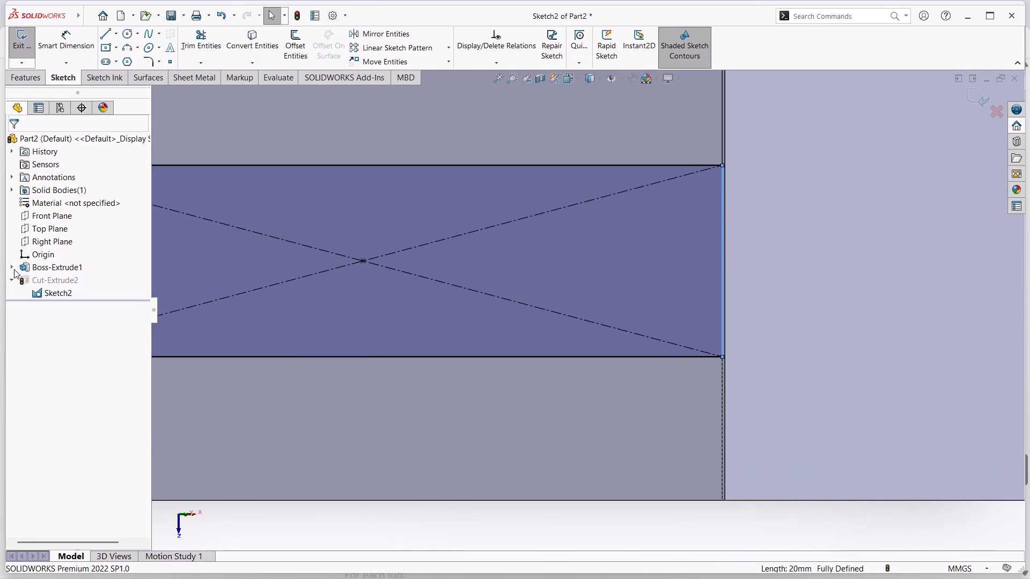
key(ctrl+z)
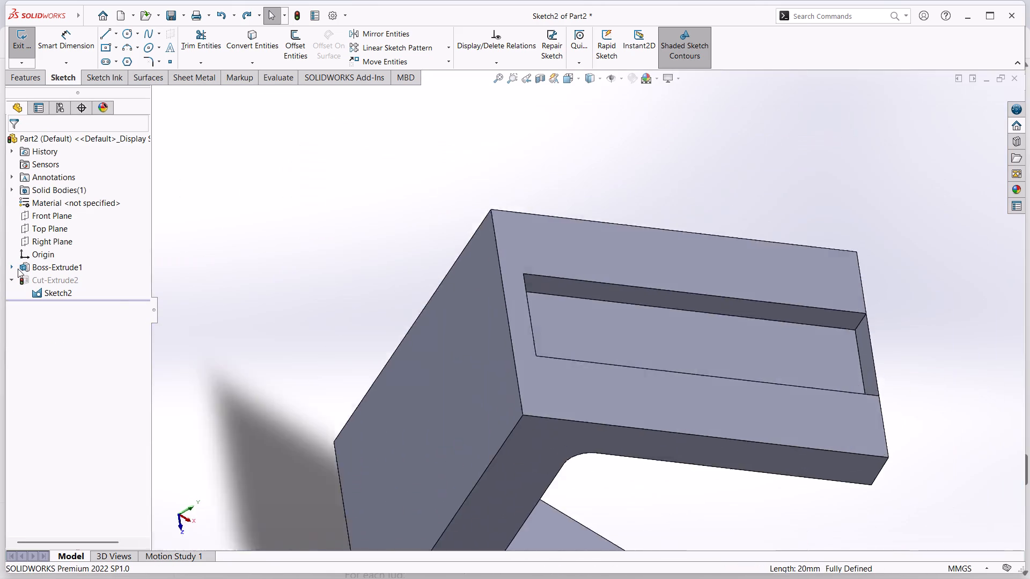
key(ctrl+z)
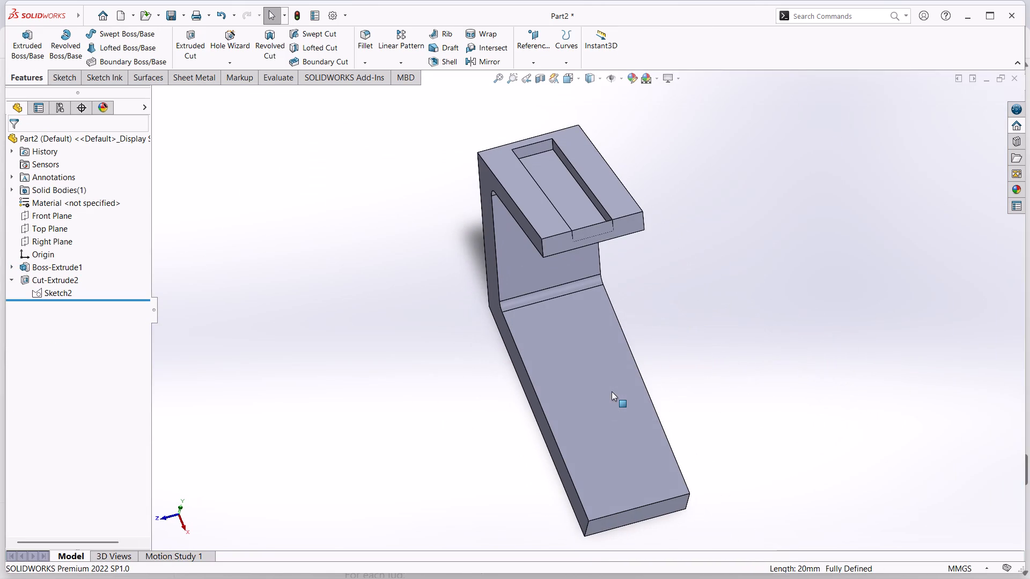
key(ctrl+z)
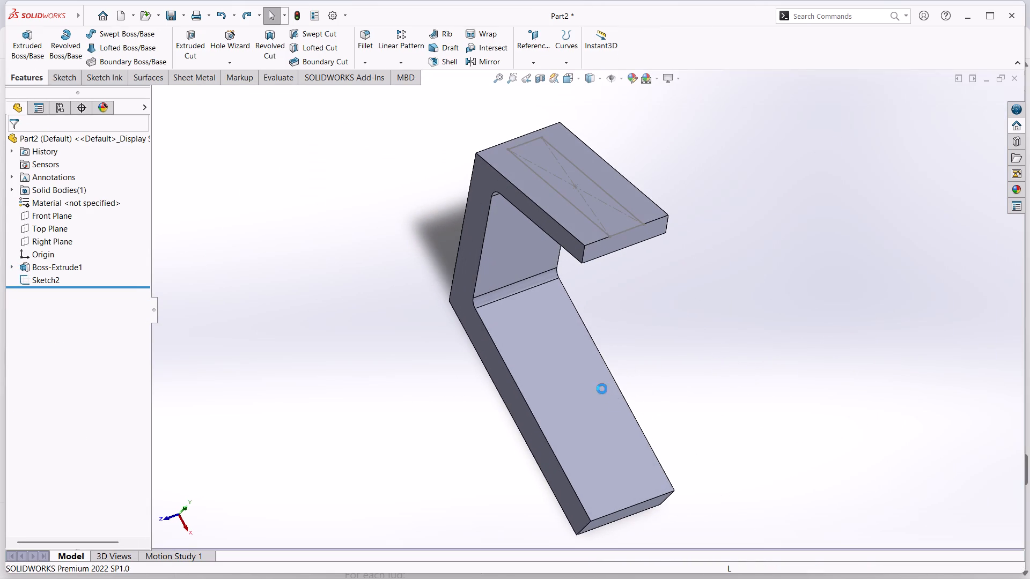
key(ctrl+z)
key(ctrl+z)
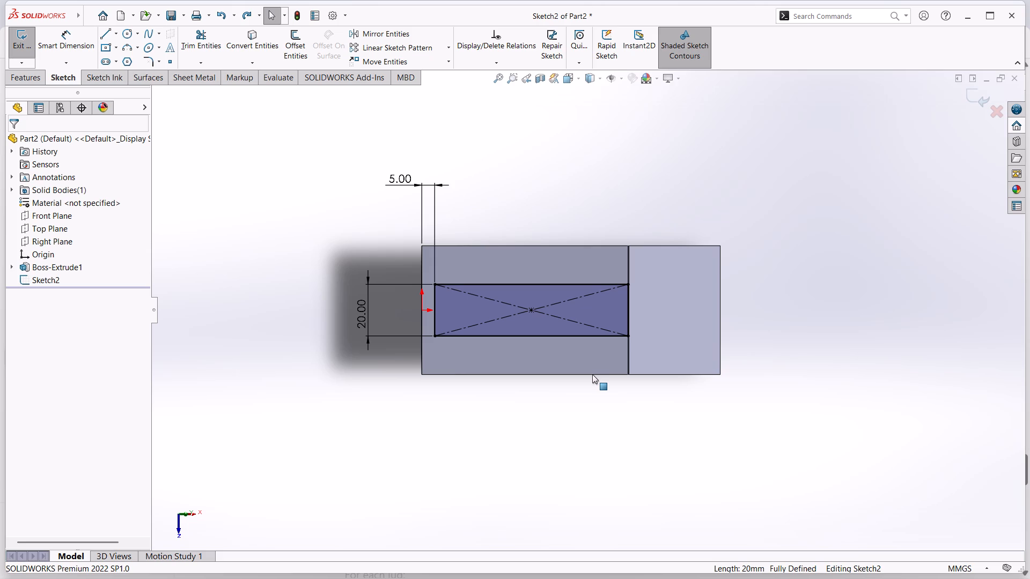
key(ctrl+z)
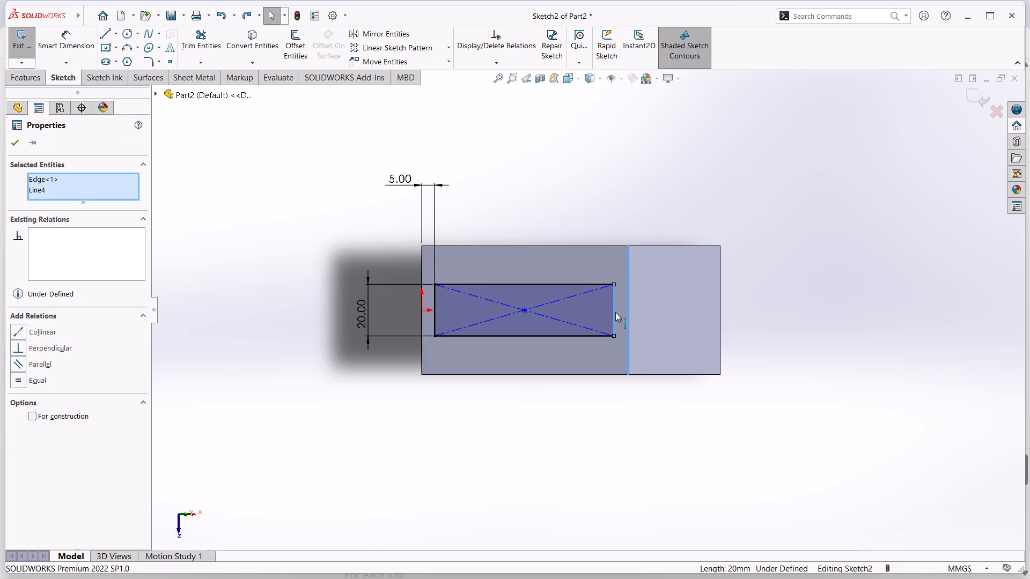
Stretch the rectangle's outer short side about 8 mm past the upper arm's free-end edge and exit the sketch.
drag(613, 311, 617, 311)
drag(617, 311, 650, 311)
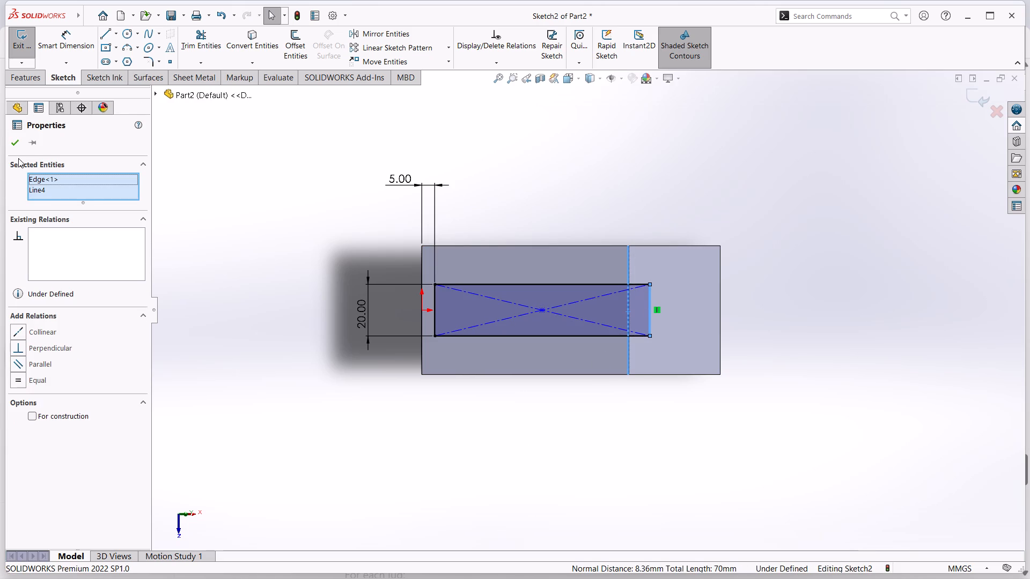
click(18, 146)
click(378, 421)
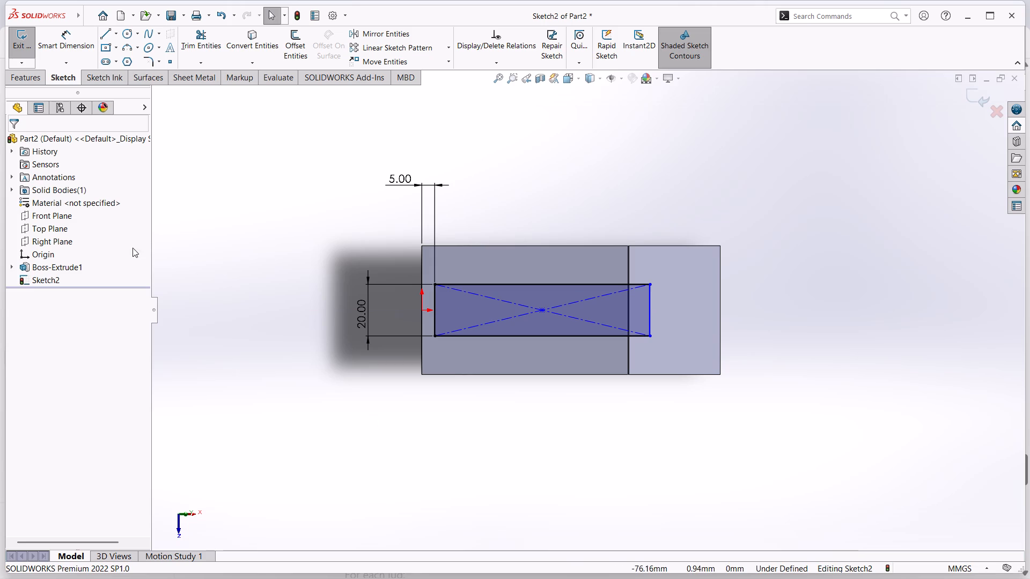
click(17, 39)
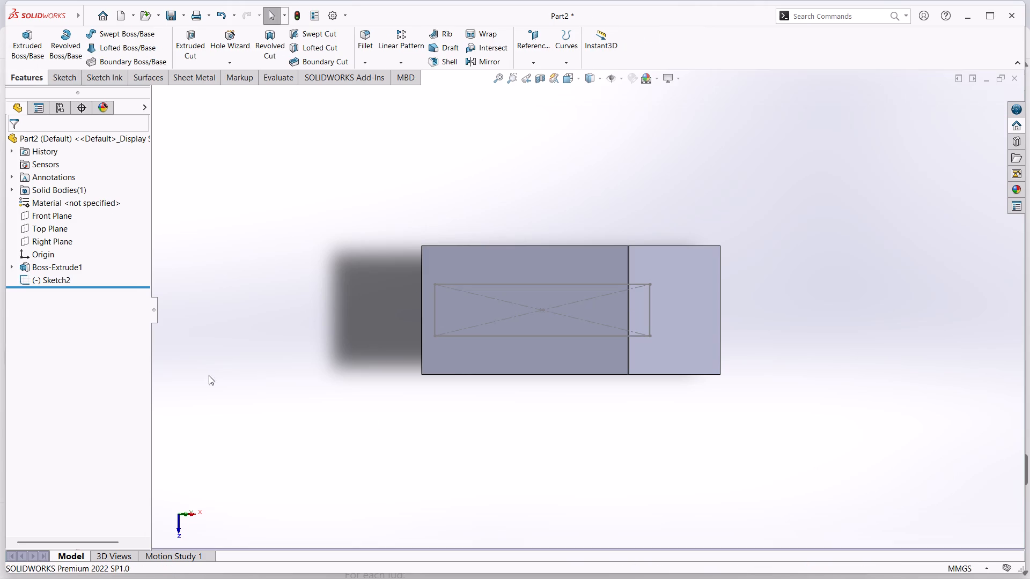
Cut-extrude the extended rectangle sketch into the upper arm with a Blind end condition and a depth of 6 mm.
middle_drag(312, 442, 296, 355)
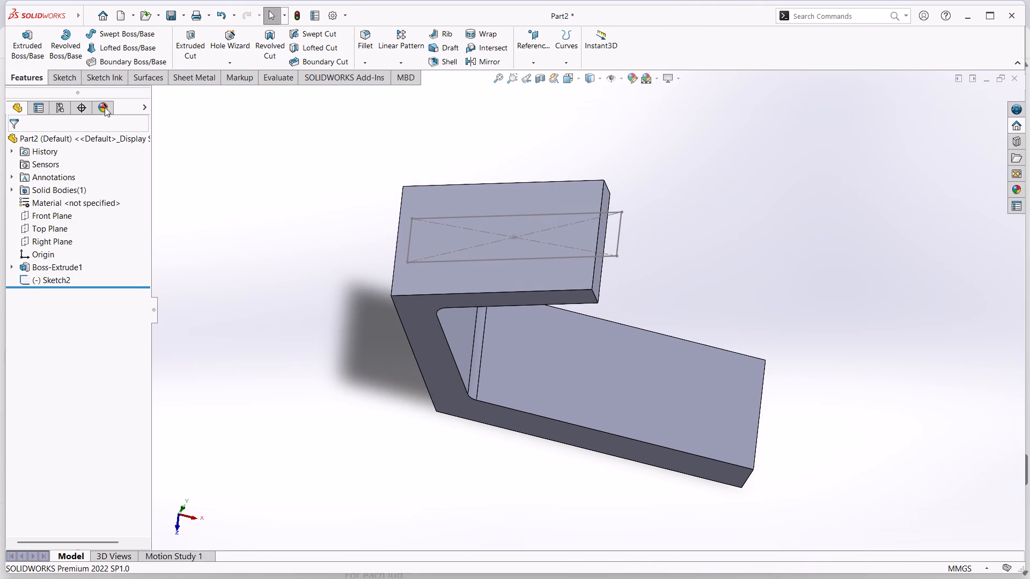
click(188, 39)
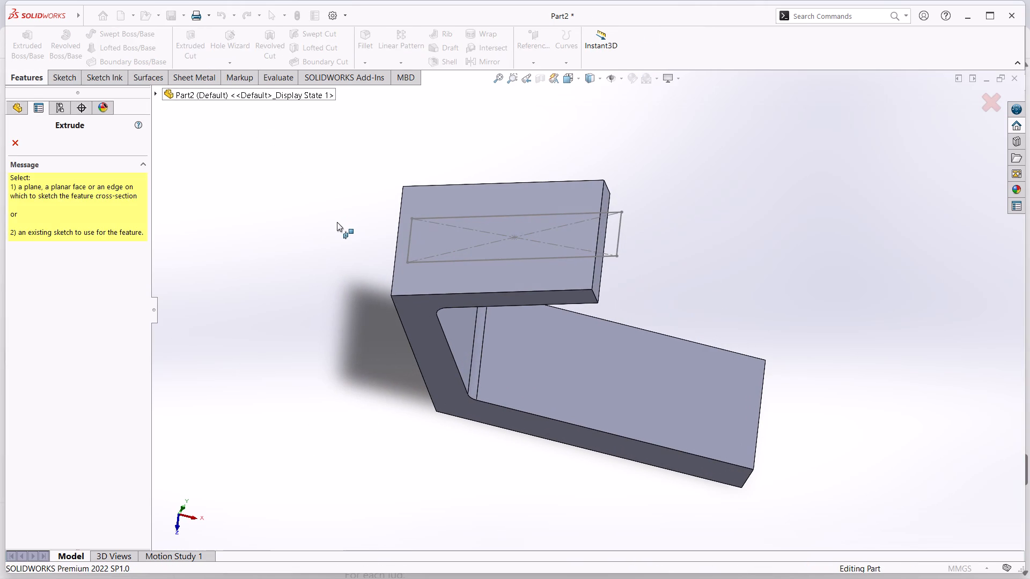
click(524, 260)
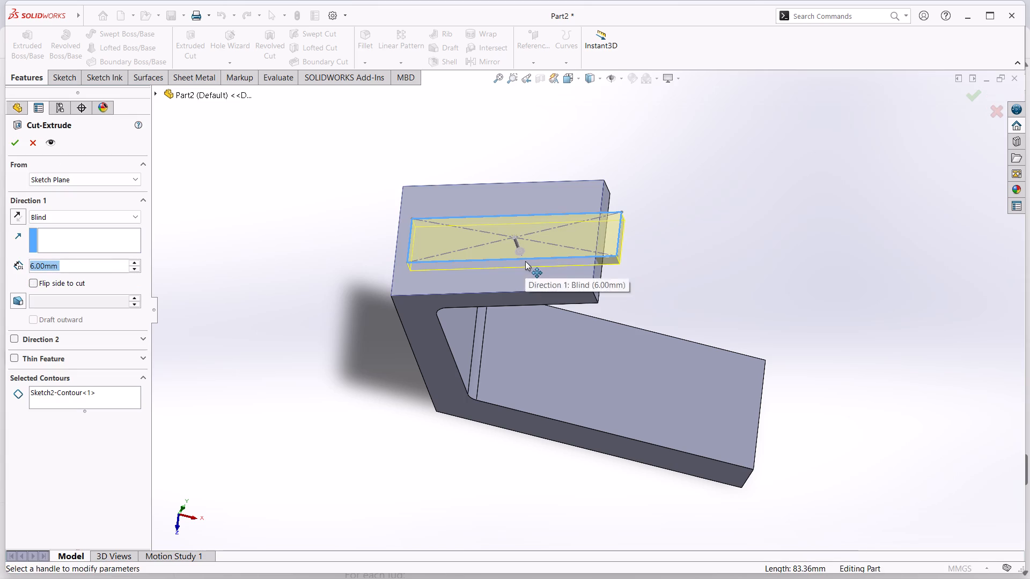
click(20, 139)
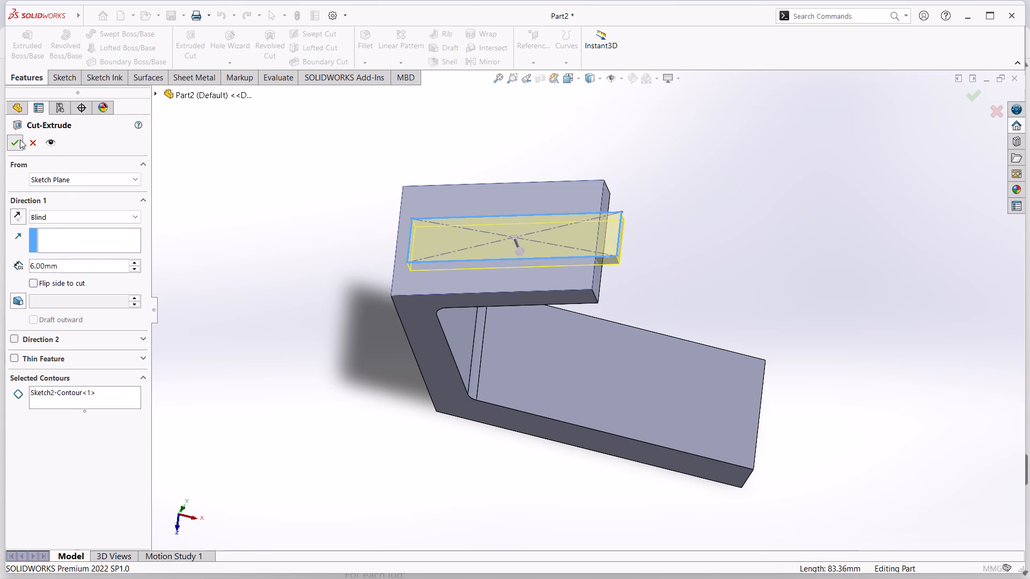
click(164, 194)
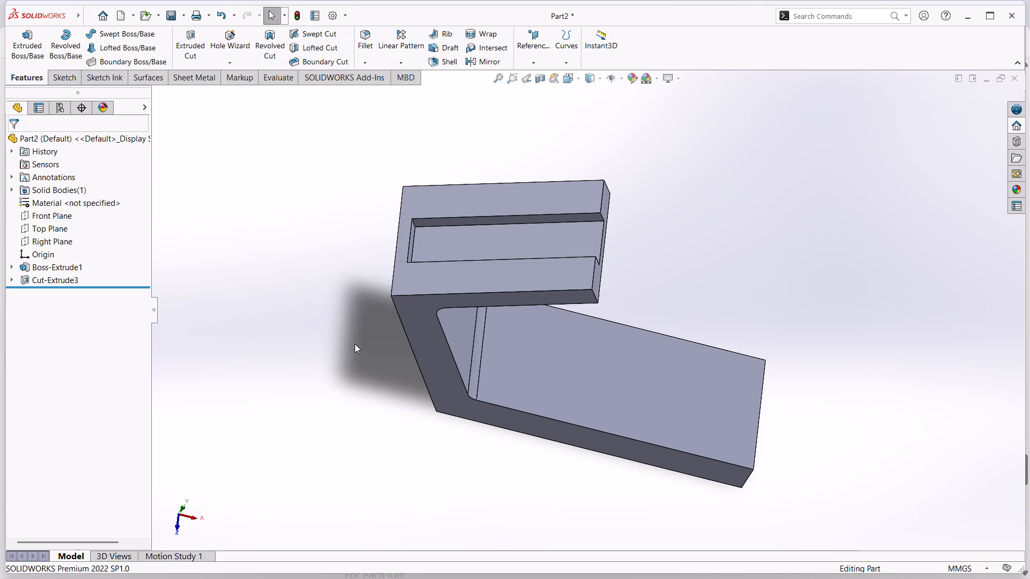
Start a new sketch on the upper arm's outer face surrounding the pocket.
middle_drag(332, 332, 348, 335)
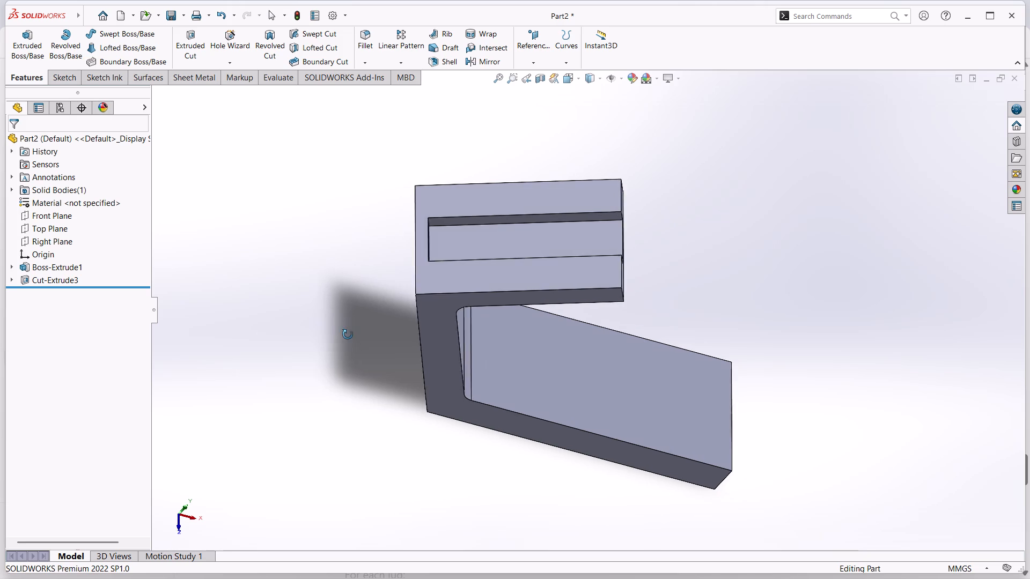
middle_drag(348, 335, 371, 382)
right_click(521, 332)
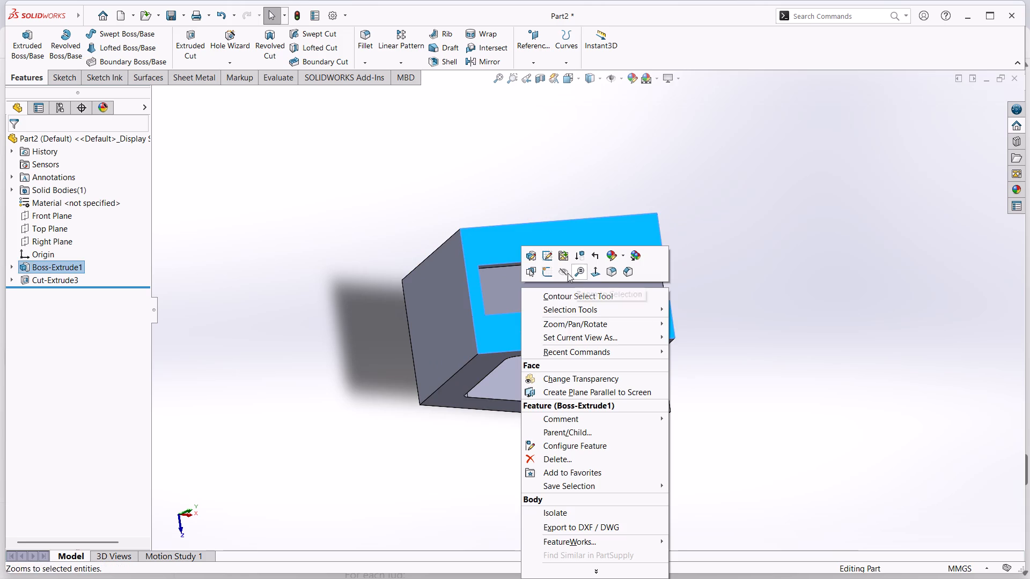
click(551, 270)
scroll(420, 311, down, 4)
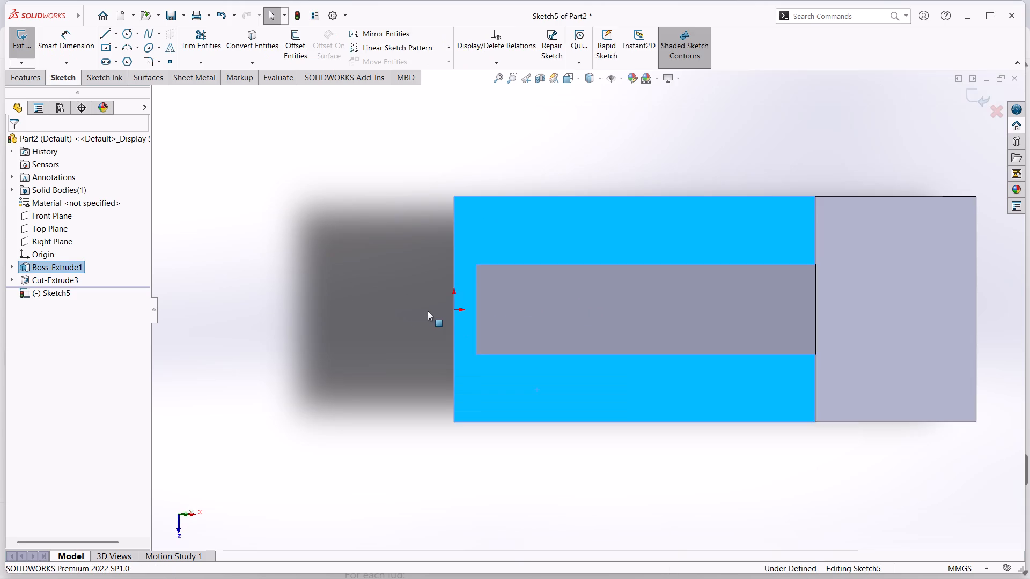
scroll(439, 315, down, 3)
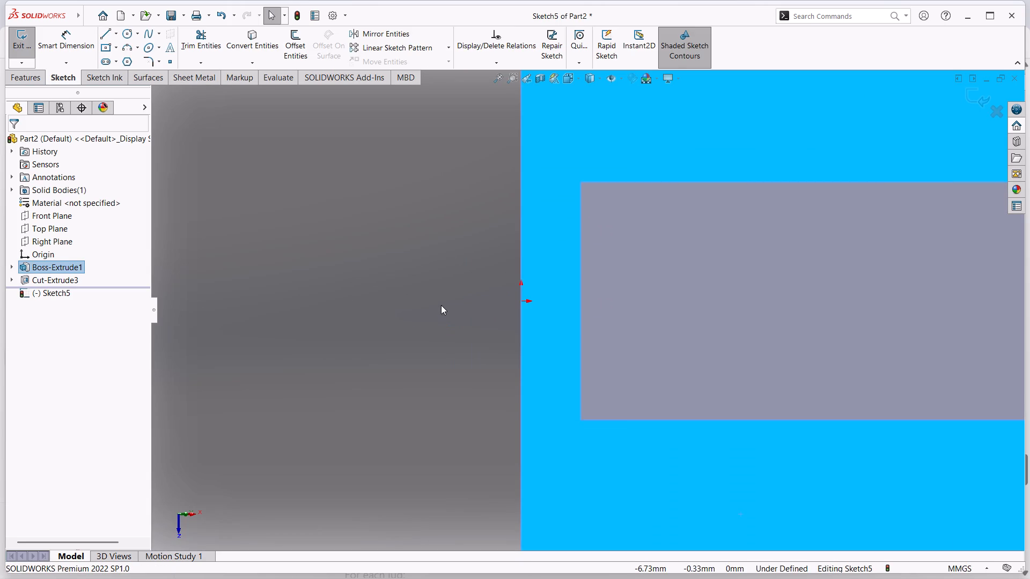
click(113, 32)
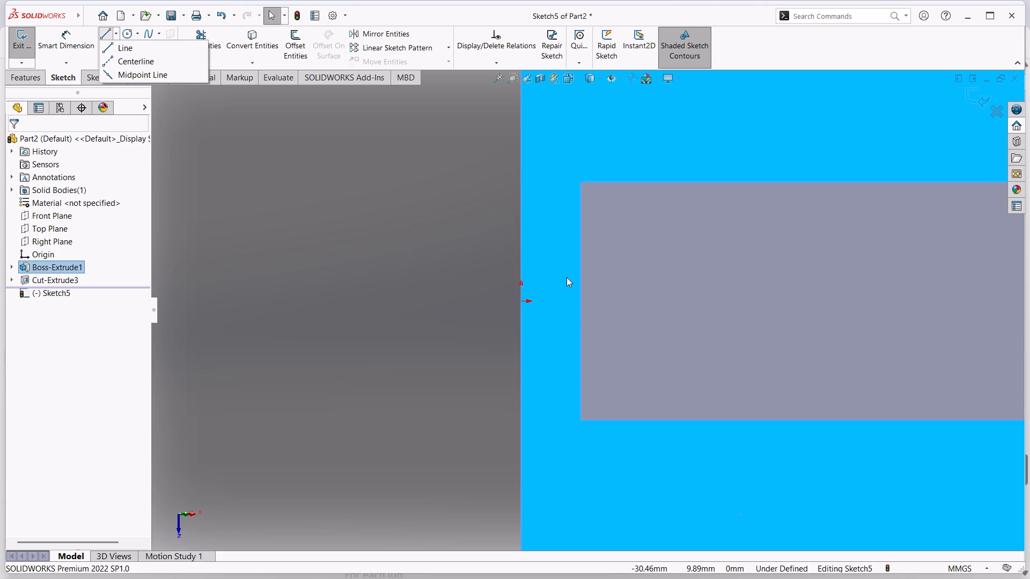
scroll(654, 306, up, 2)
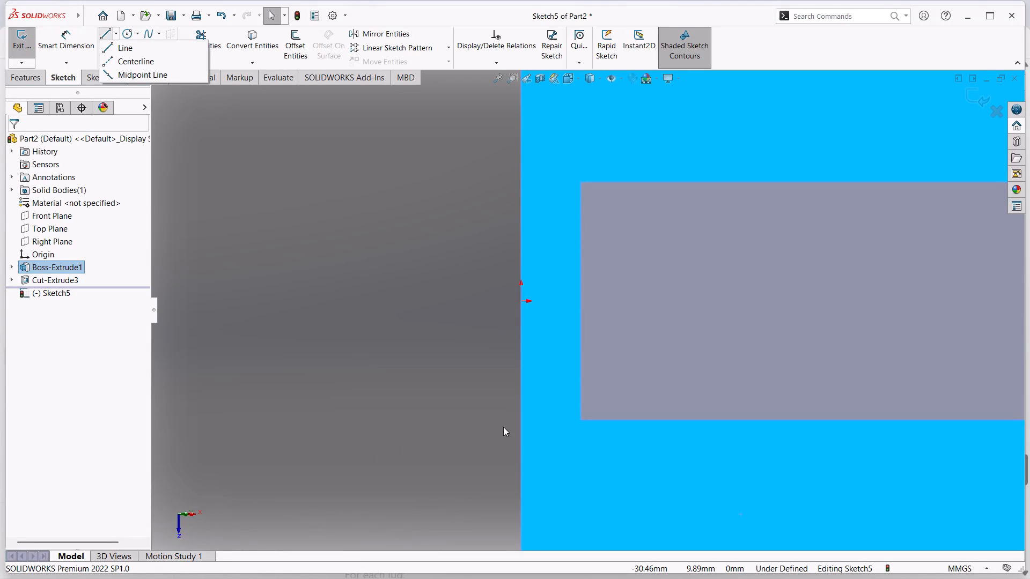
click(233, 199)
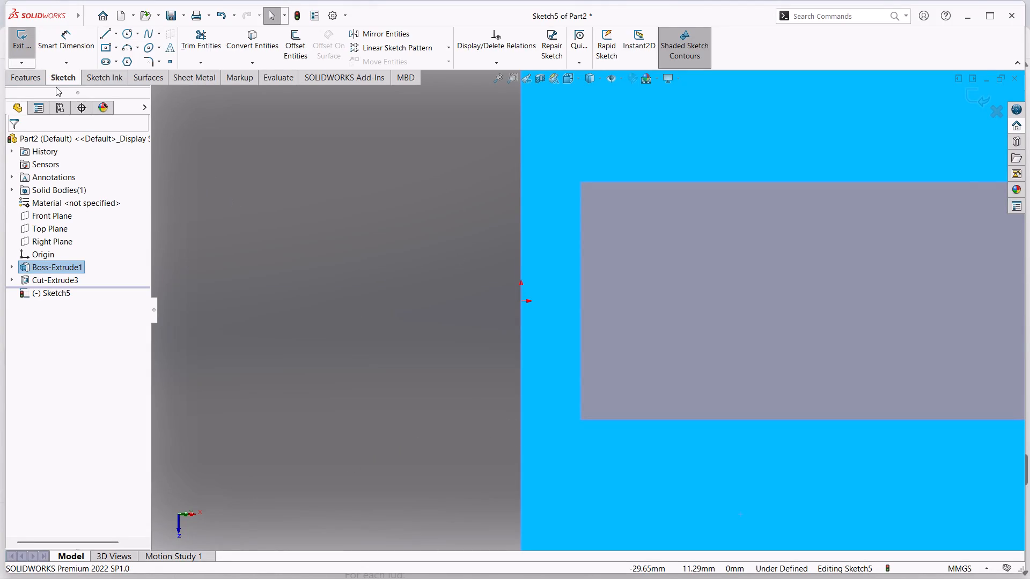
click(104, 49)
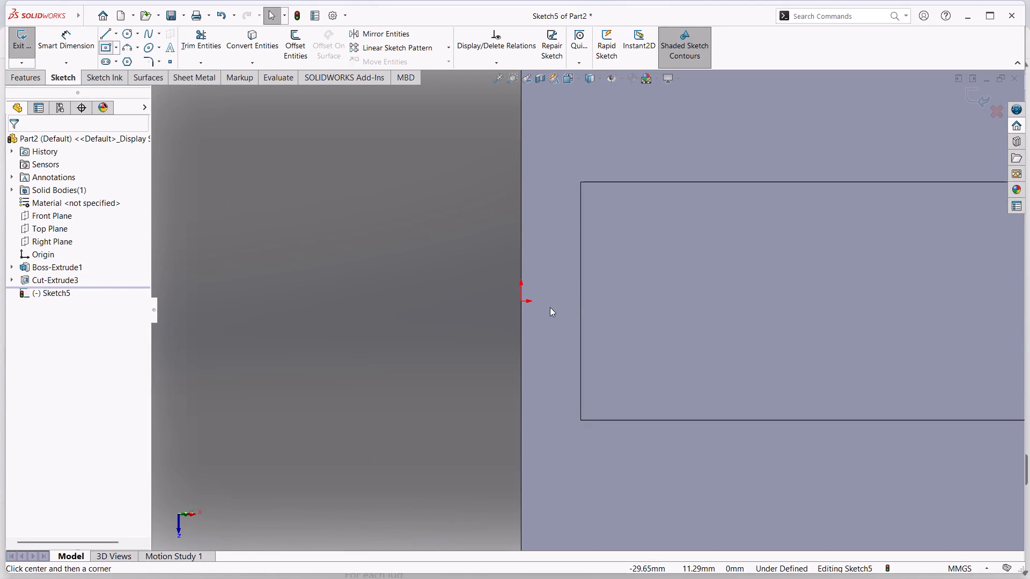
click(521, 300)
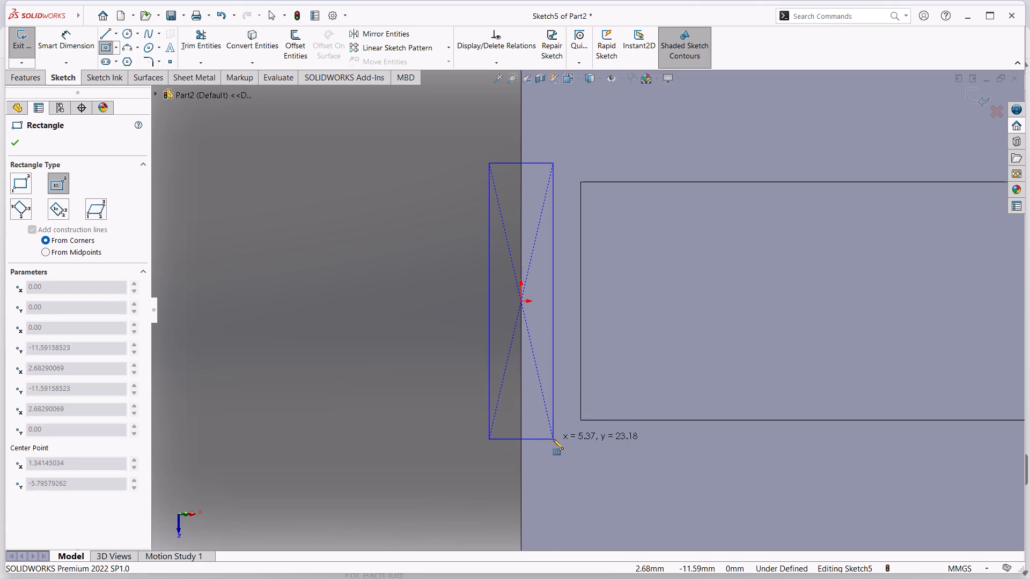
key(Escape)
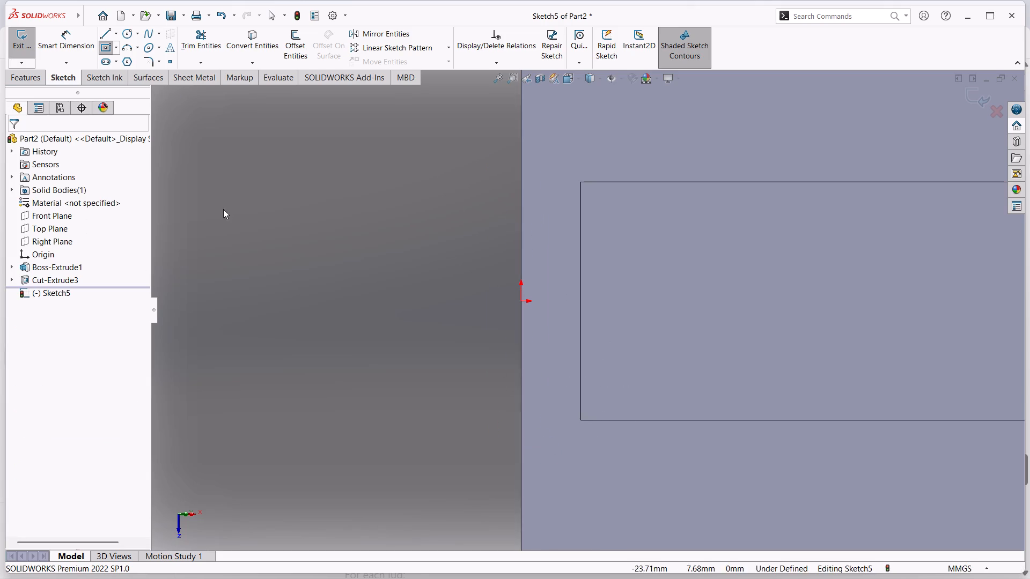
Sketch a vertical line about 28 mm long on the upper arm's bend-side edge, spanning both sides of the origin.
click(107, 33)
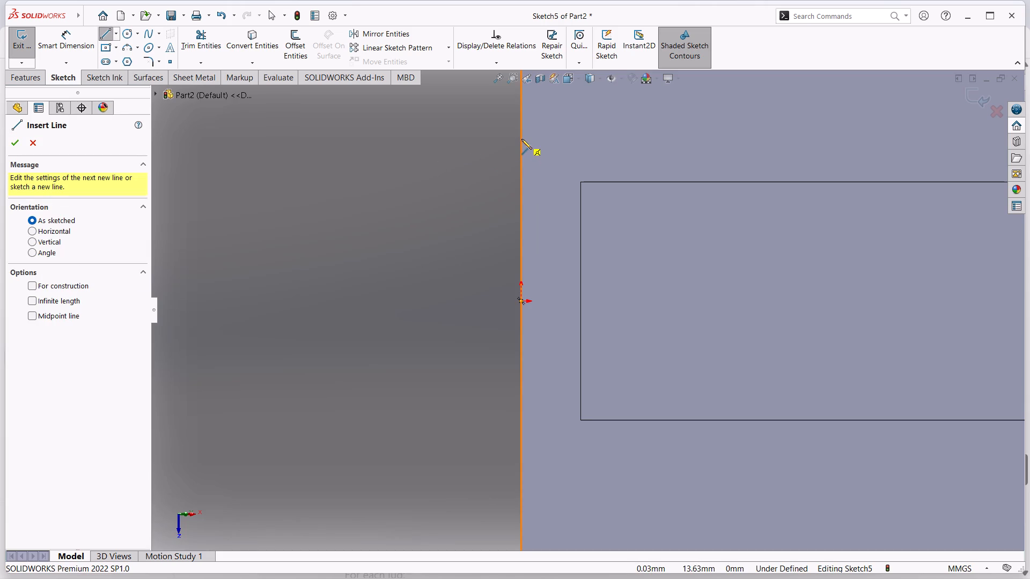
click(520, 137)
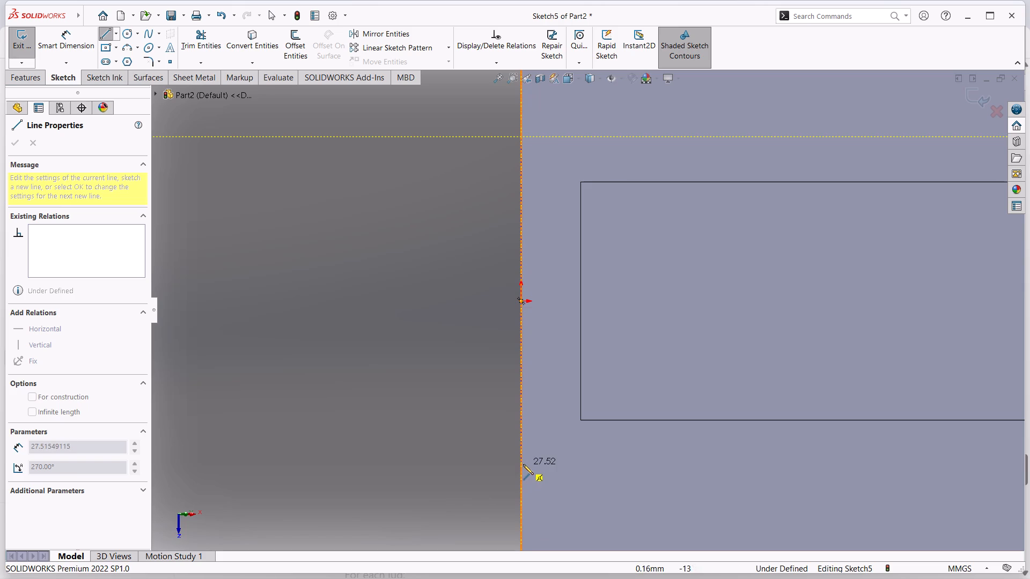
click(520, 473)
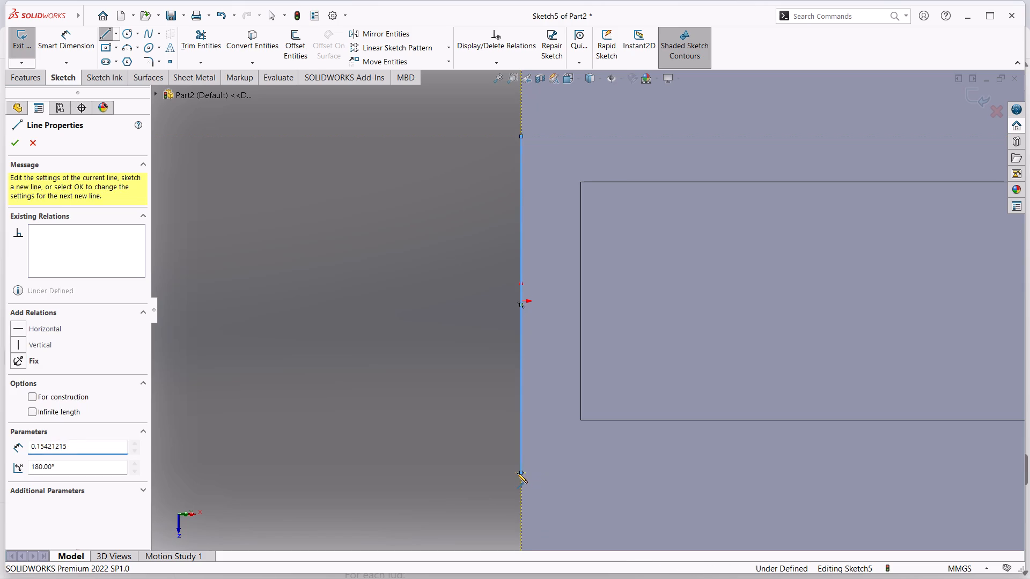
key(Escape)
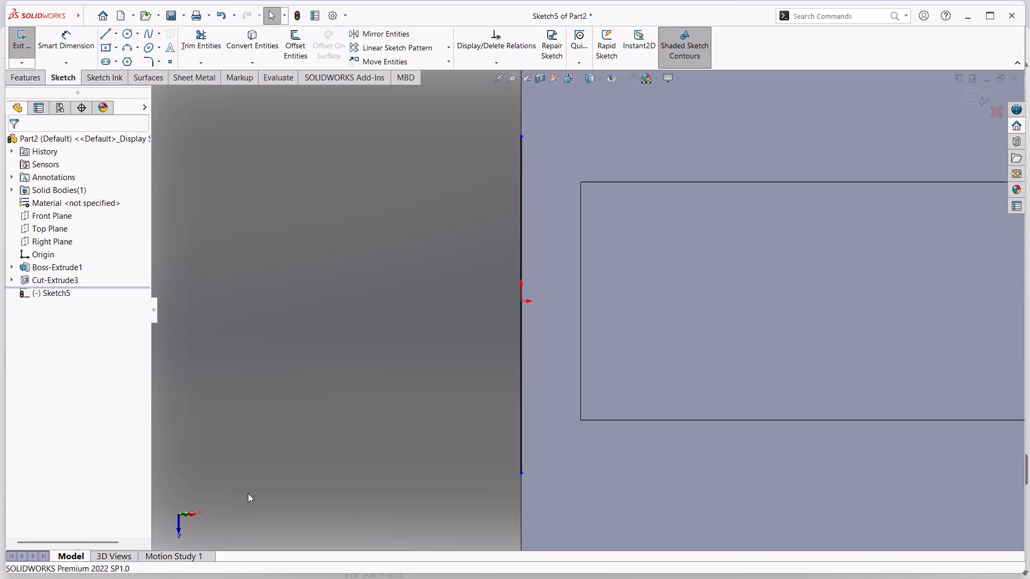
Dimension the vertical line on the bend-side edge and set its length to 28 mm.
click(81, 40)
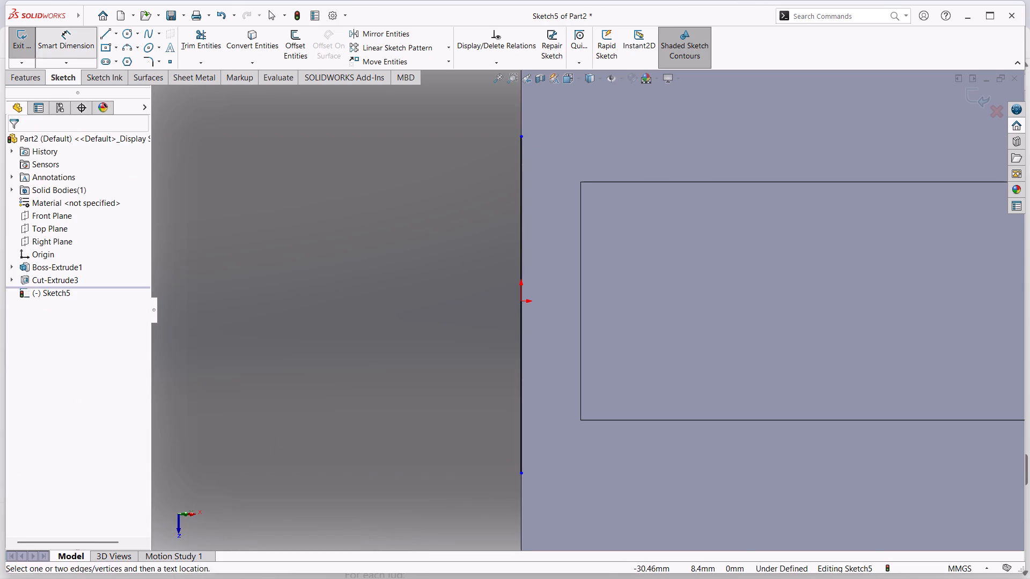
click(520, 347)
click(464, 301)
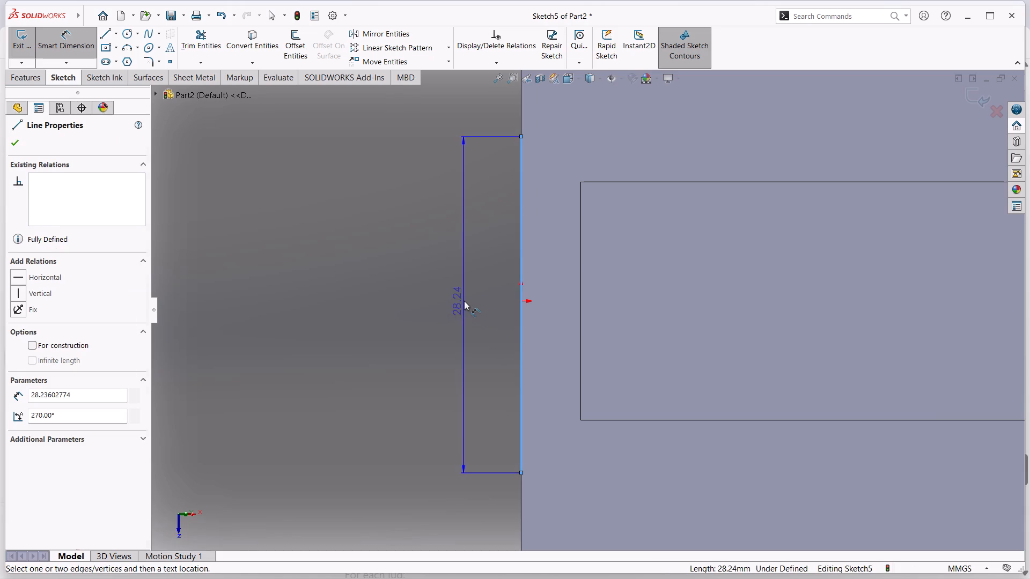
text(28)
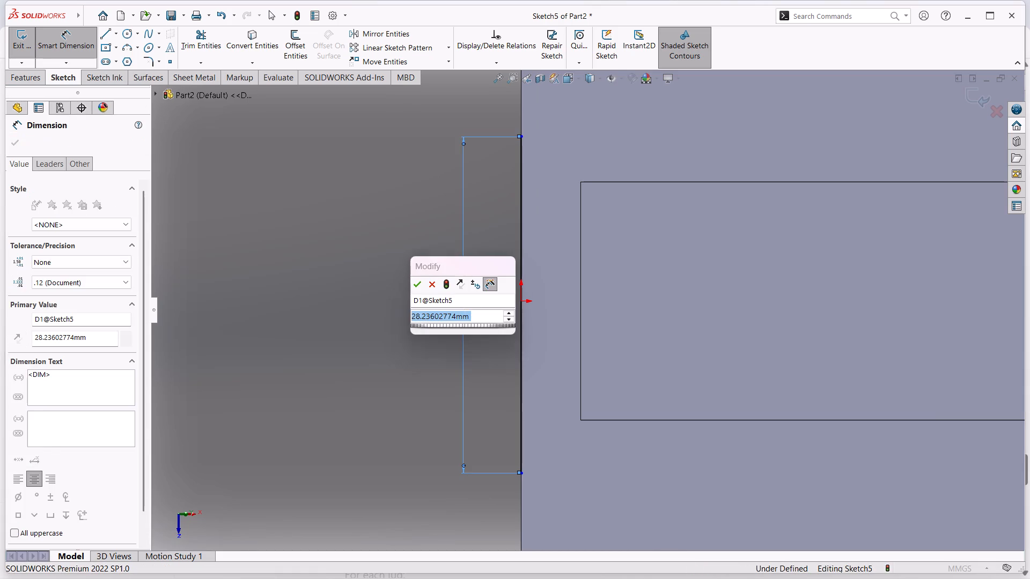
key(Return)
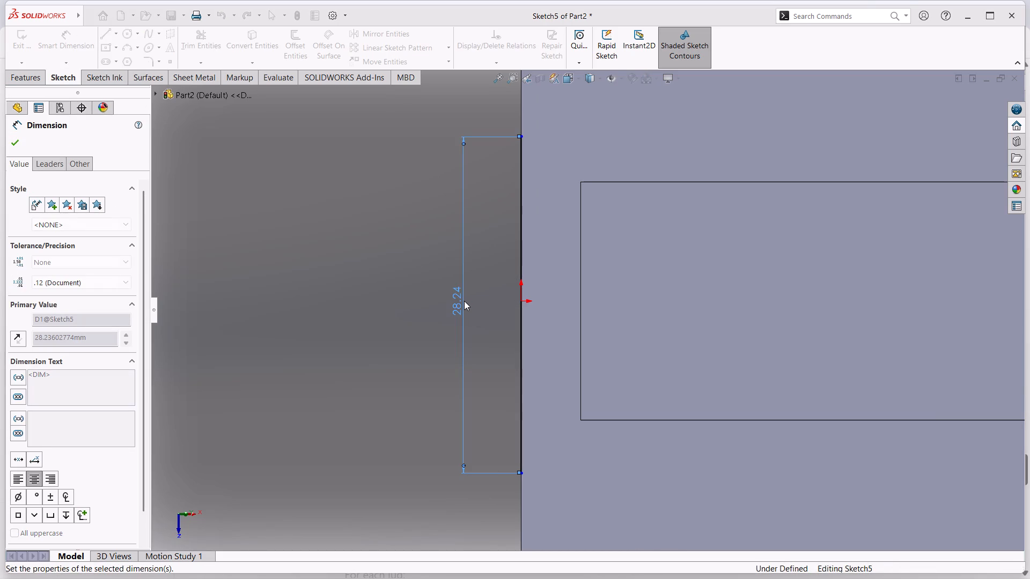
click(321, 482)
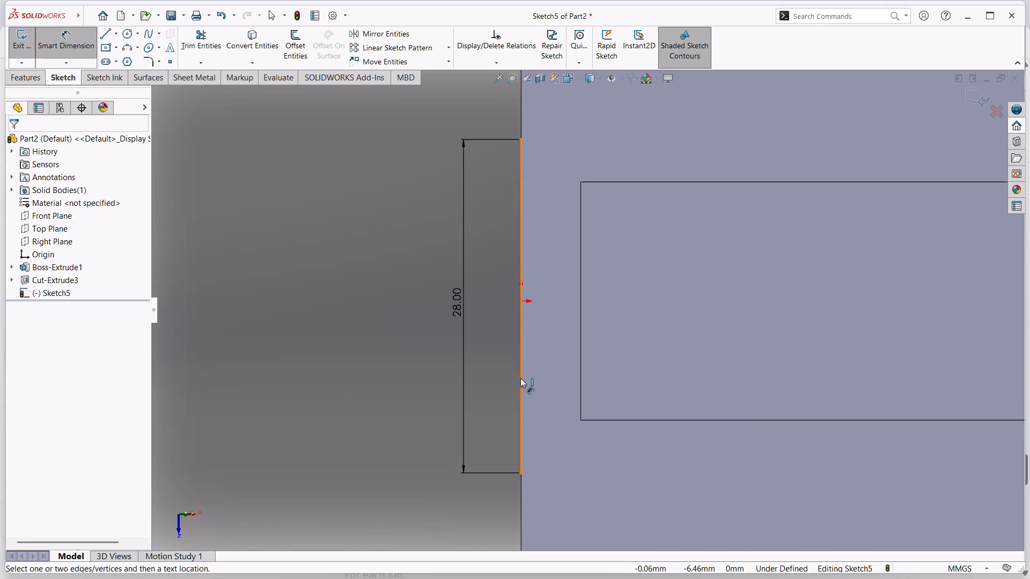
Dimension the distance from the origin to the vertical line's lower endpoint and set it to 14 mm.
click(520, 301)
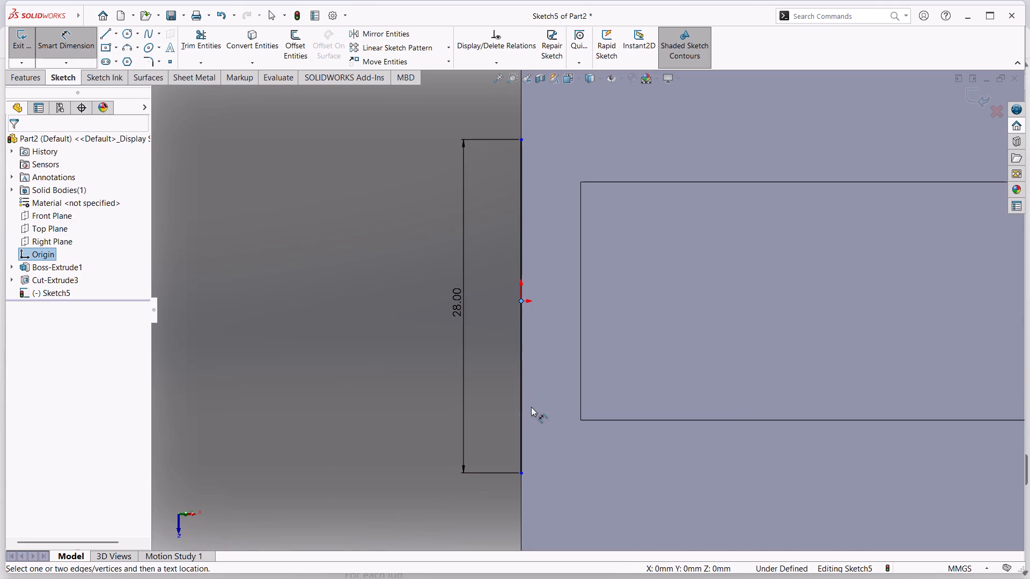
click(519, 474)
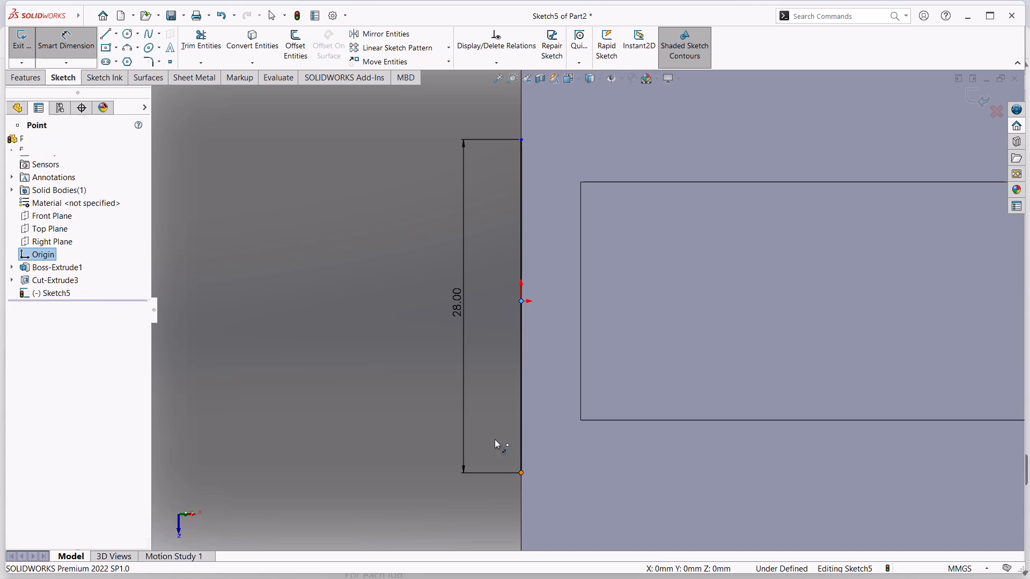
click(495, 399)
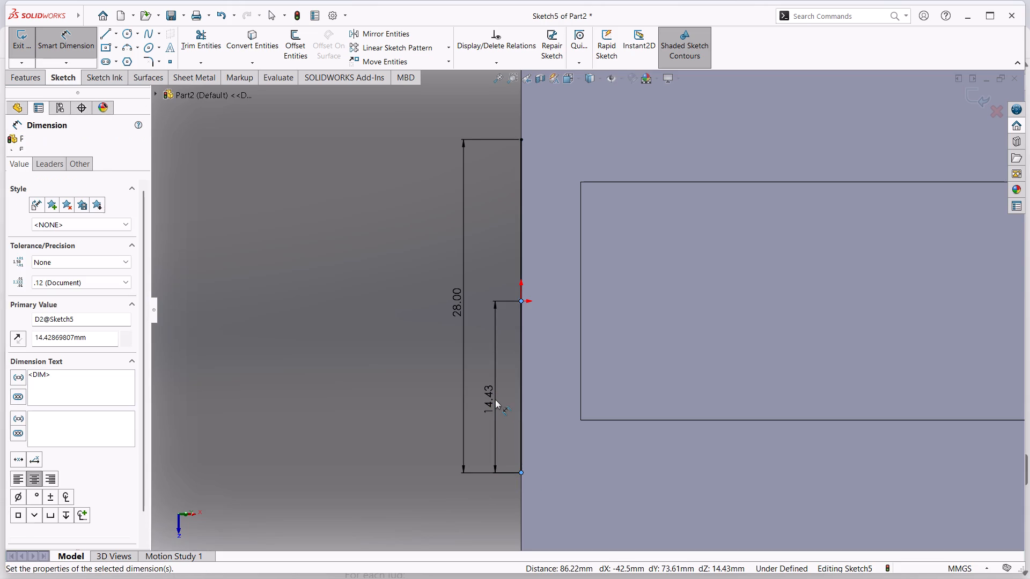
text(14)
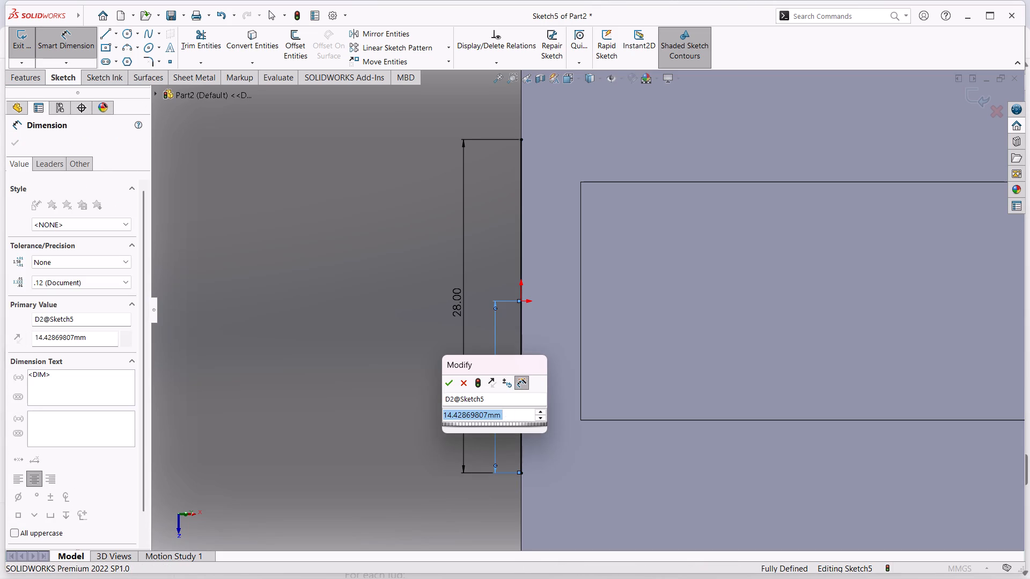
key(Return)
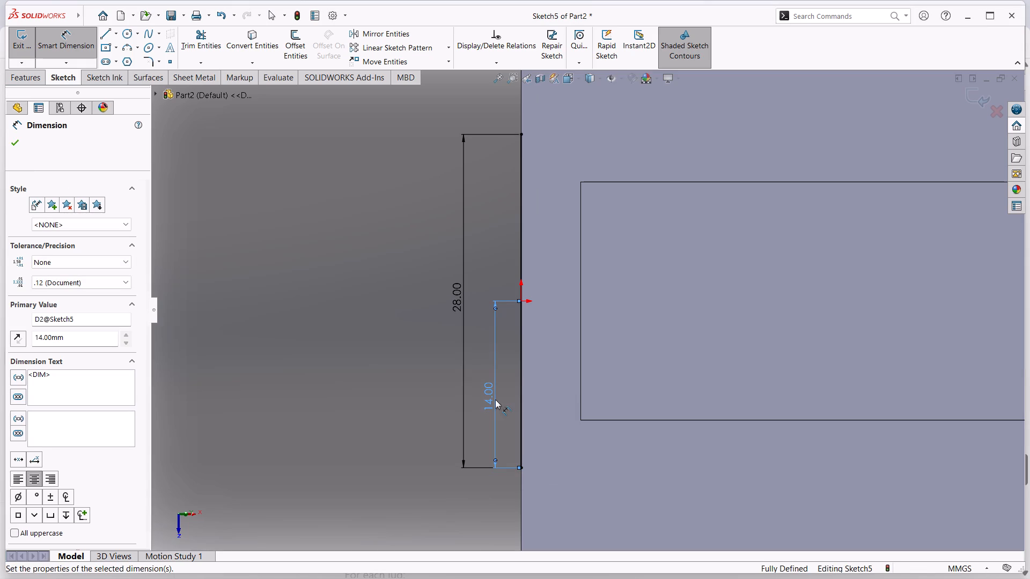
click(334, 432)
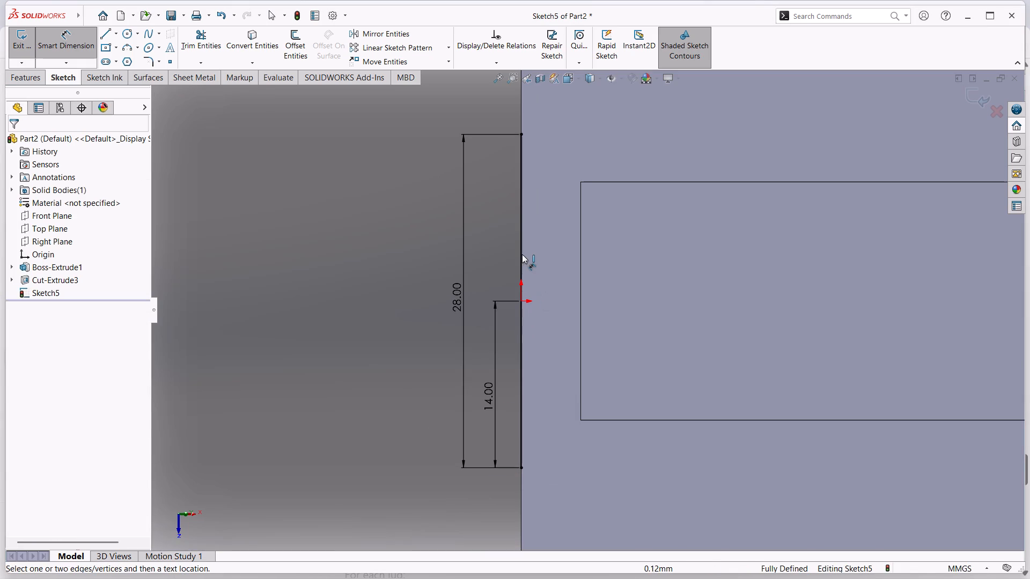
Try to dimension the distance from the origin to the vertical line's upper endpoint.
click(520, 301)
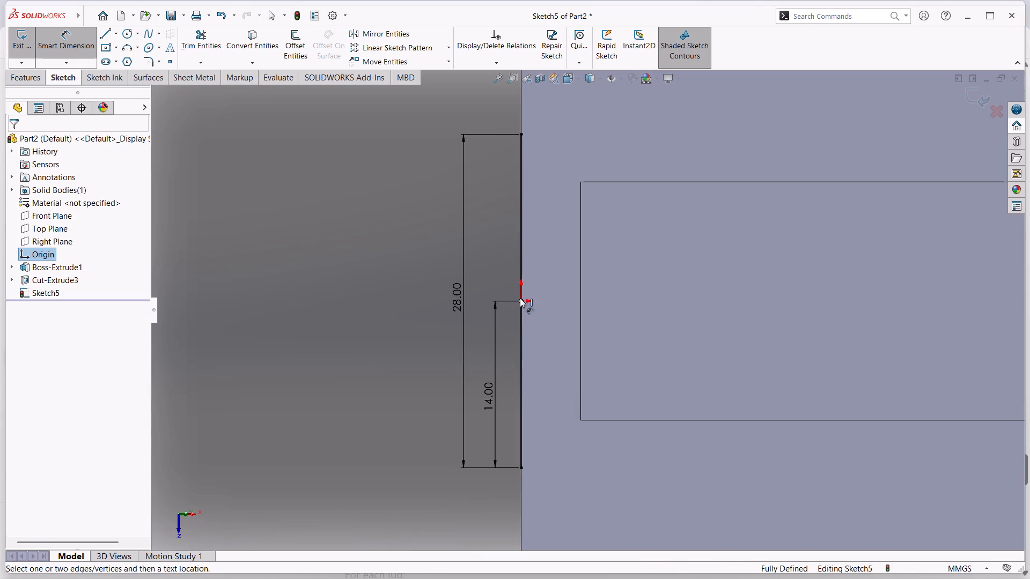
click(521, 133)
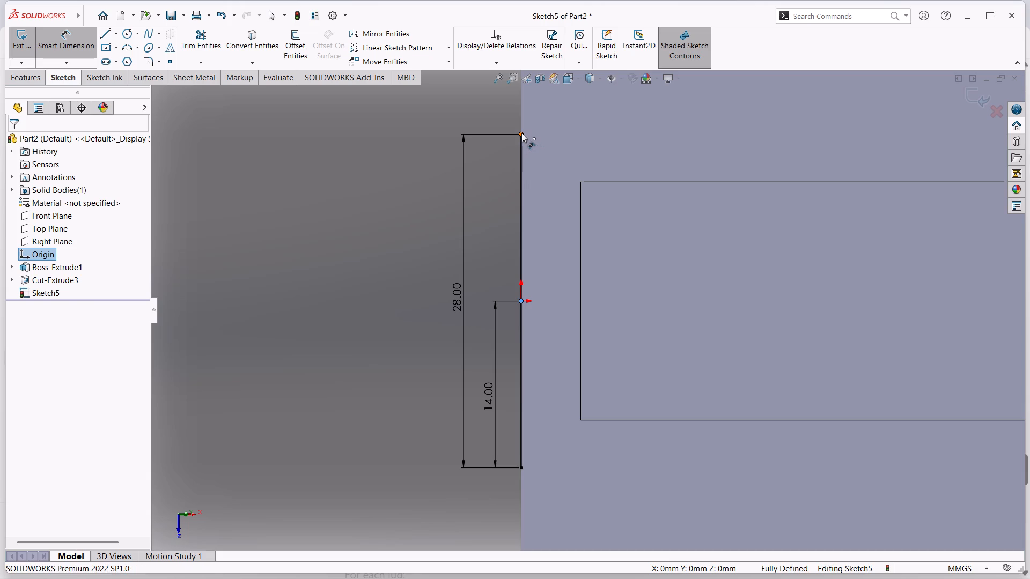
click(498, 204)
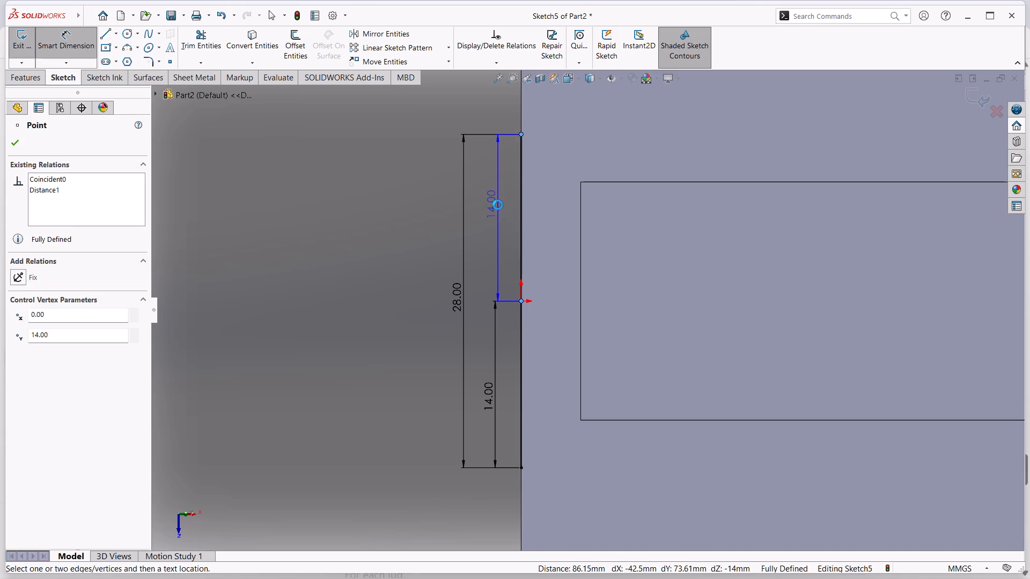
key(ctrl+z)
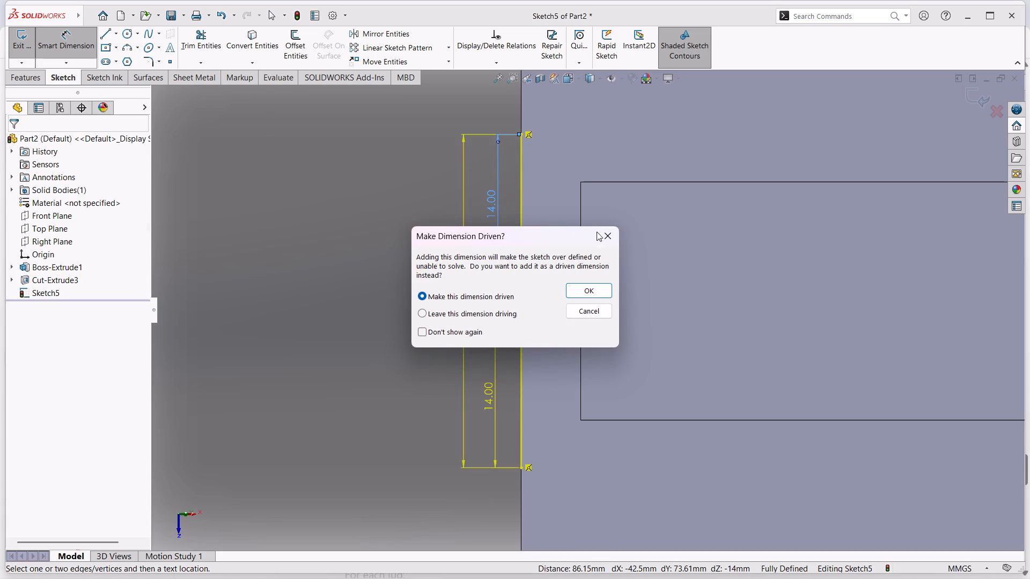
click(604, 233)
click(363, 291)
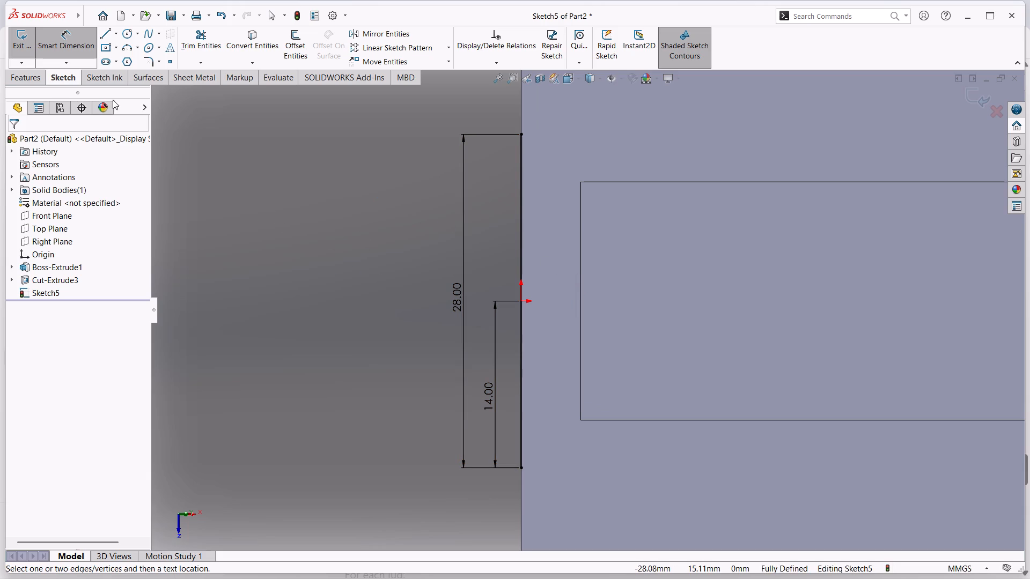
Sketch a second vertical line about 18 mm long, about 3 mm from the 28 mm line, between it and the pocket's closed end.
click(100, 31)
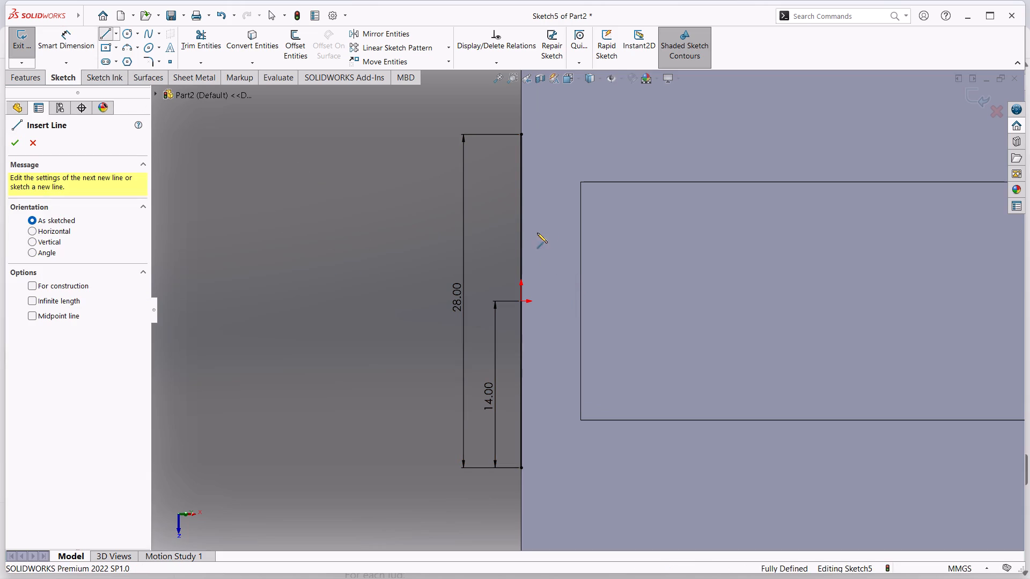
click(558, 203)
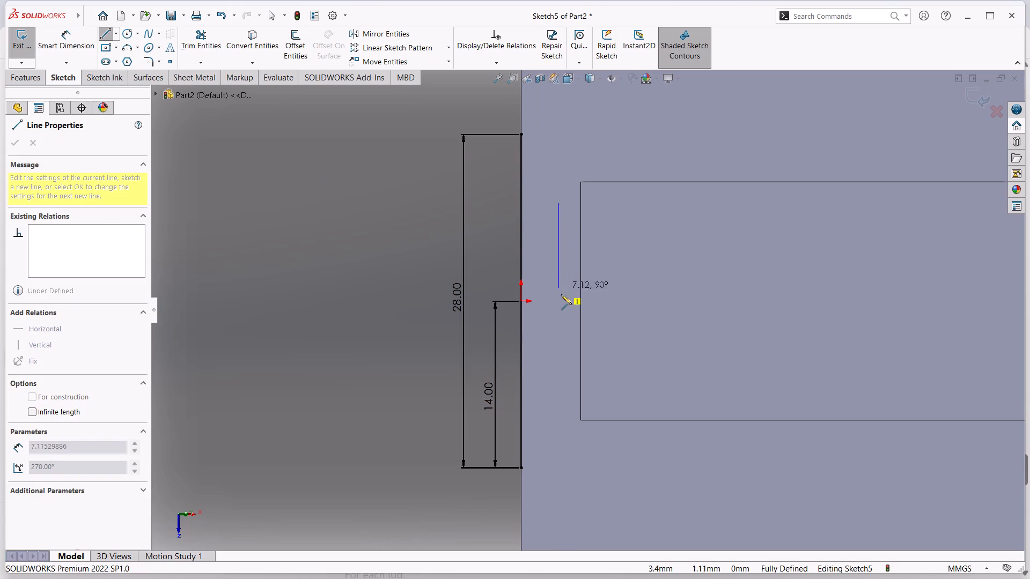
click(560, 421)
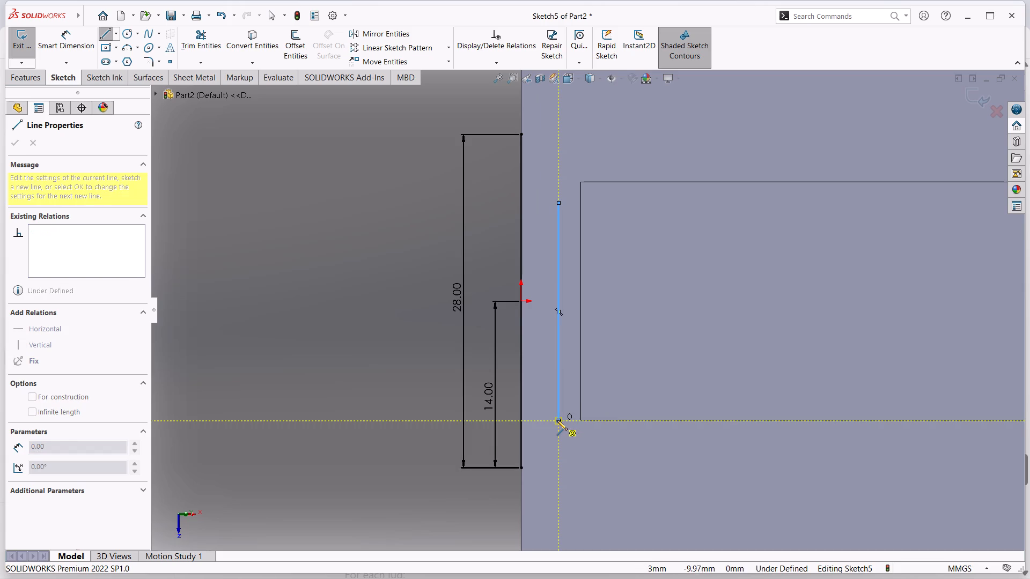
key(Escape)
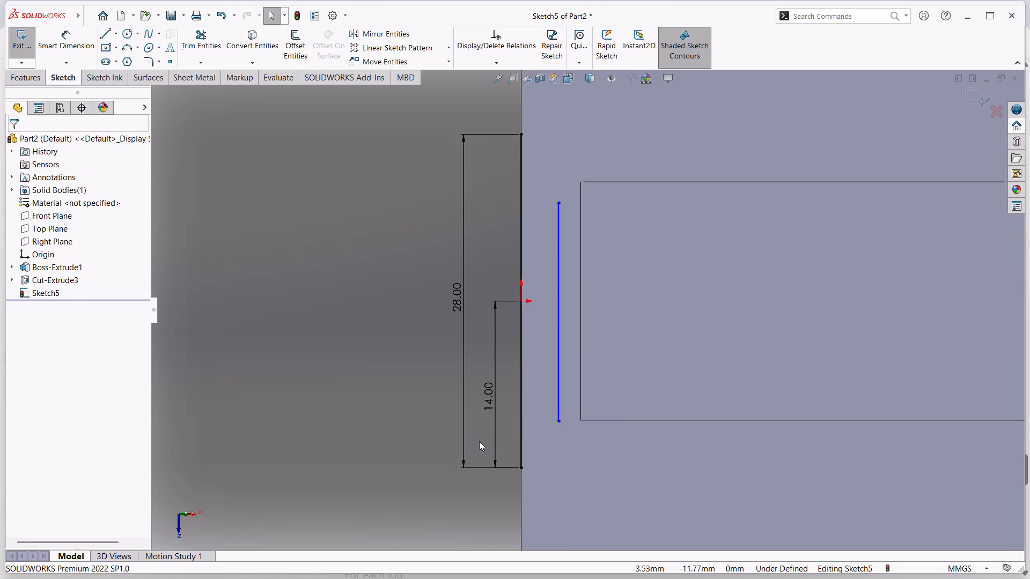
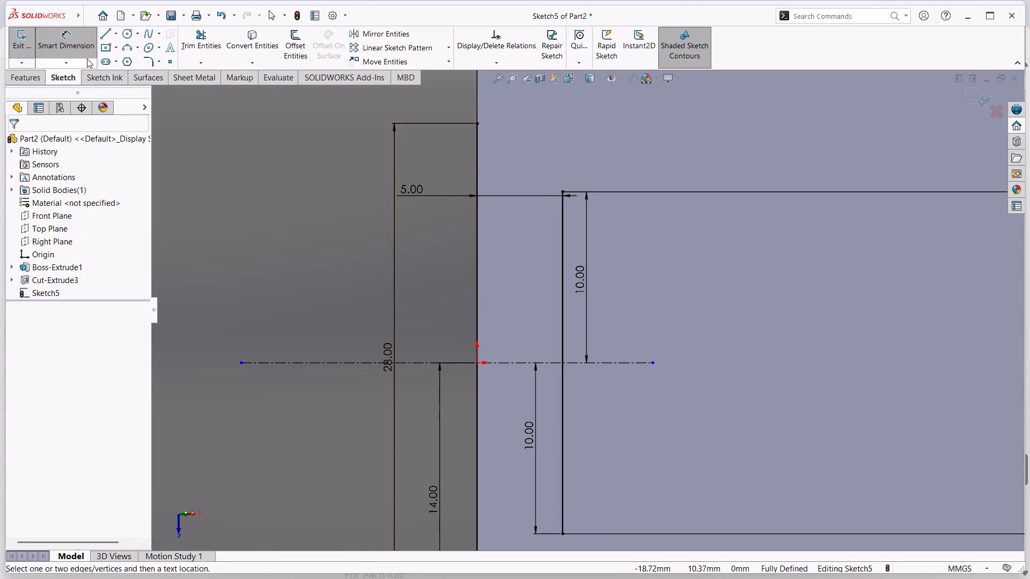
Close the trapezoid profile with two slanted lines joining the matching endpoints of the two vertical lines, and exit the sketch.
click(104, 36)
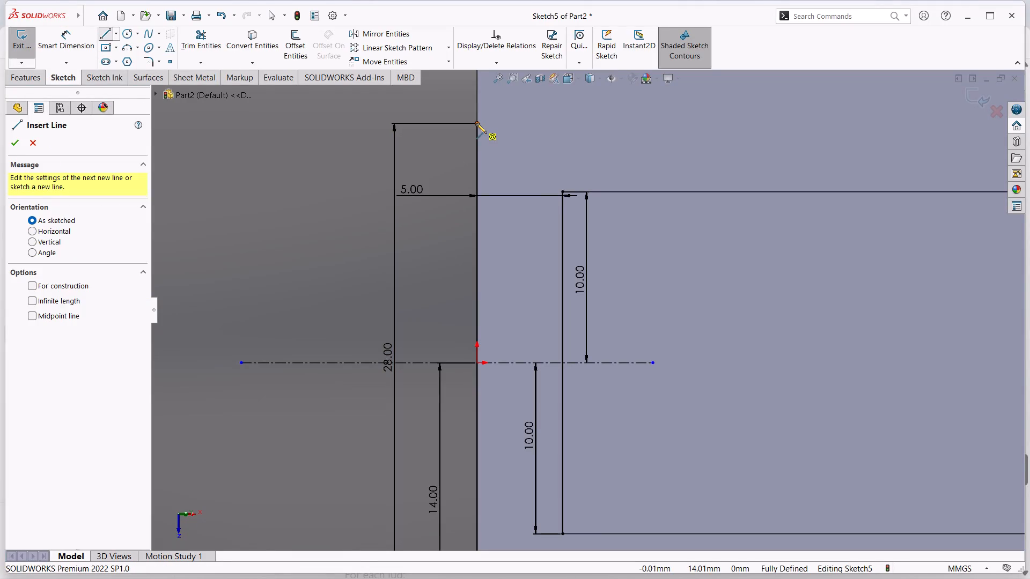
click(476, 123)
click(563, 191)
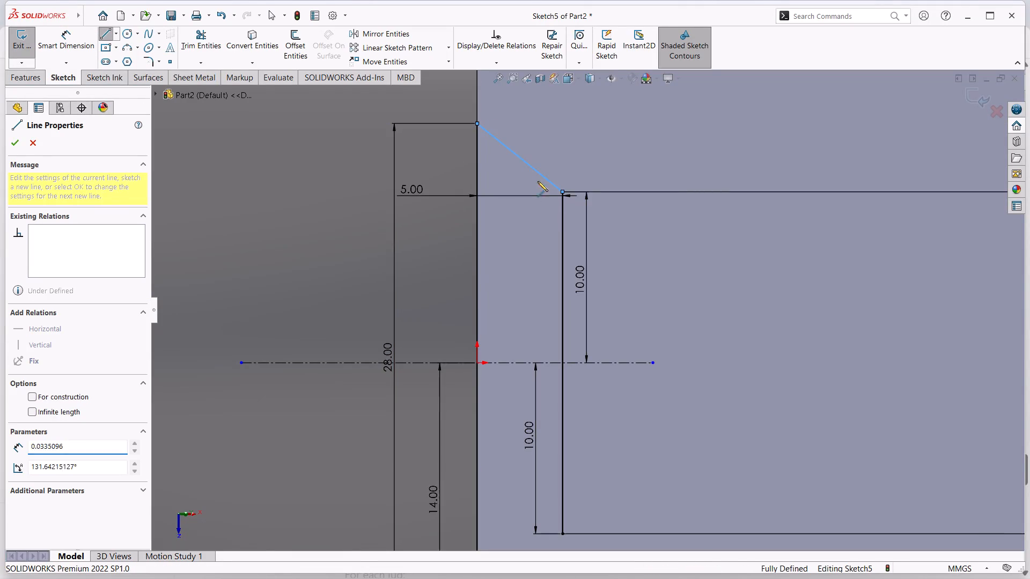
key(Escape)
scroll(540, 382, up, 3)
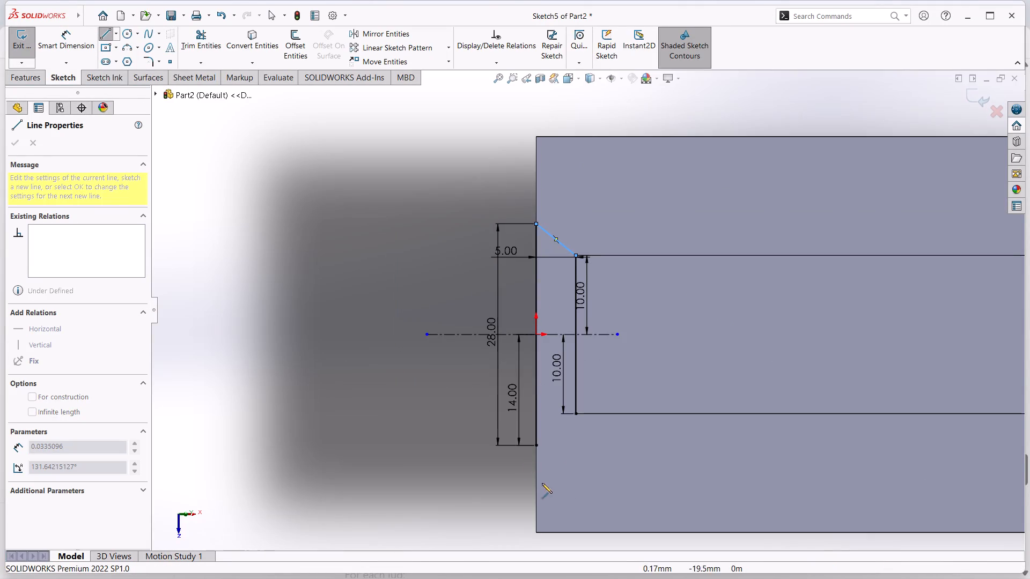
click(576, 415)
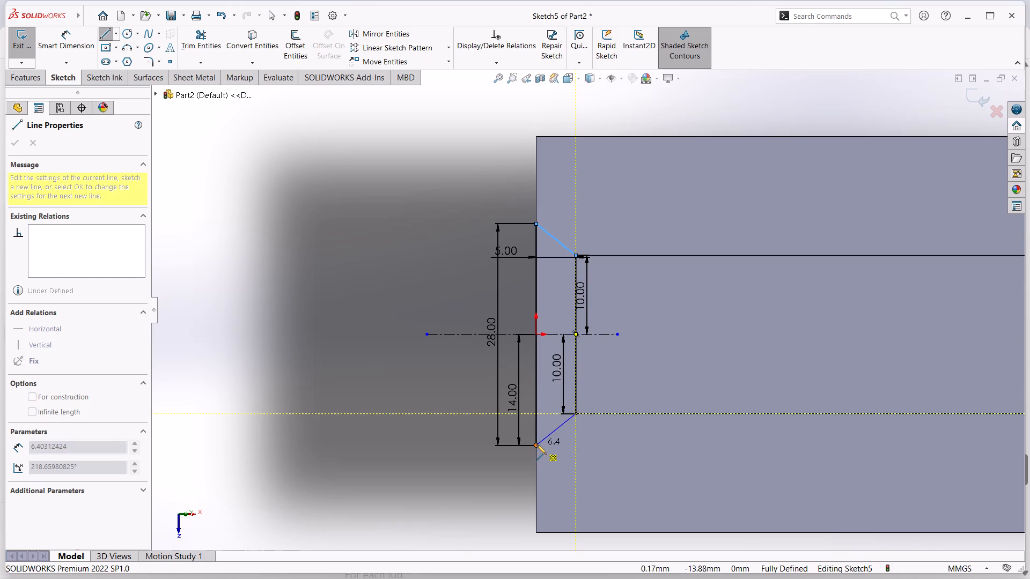
click(536, 444)
key(Escape)
key(Escape)
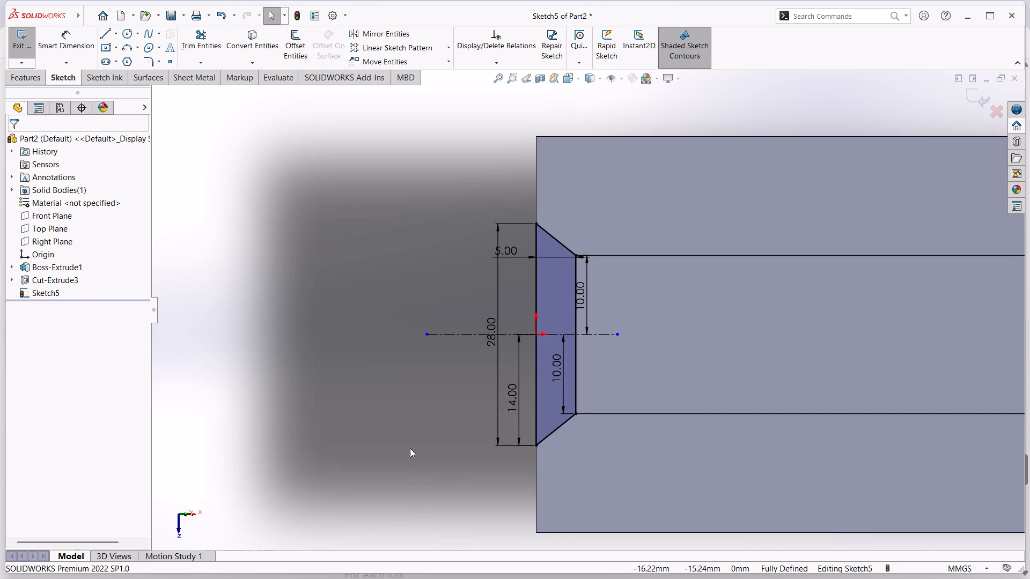
scroll(435, 431, down, 2)
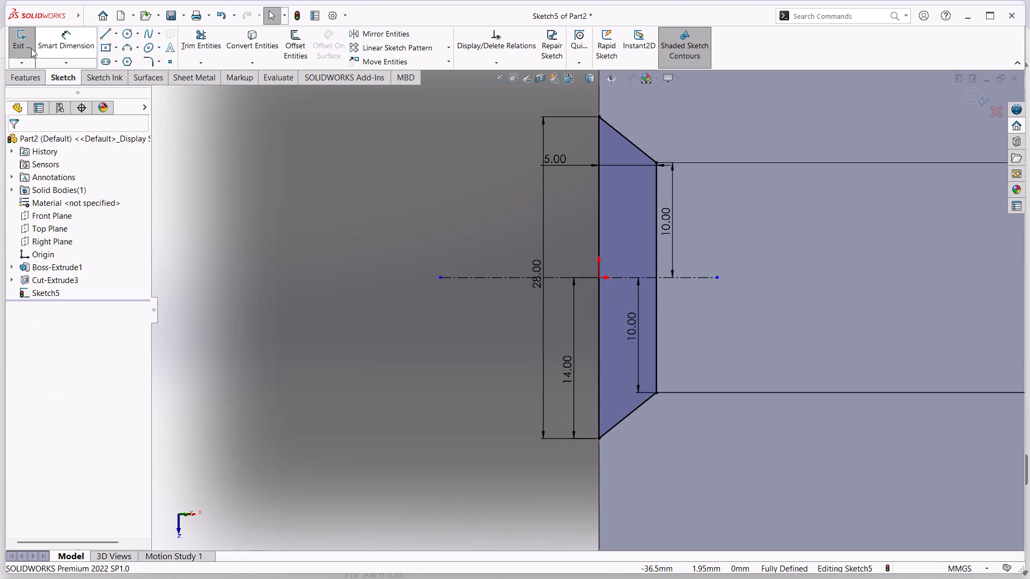
click(29, 46)
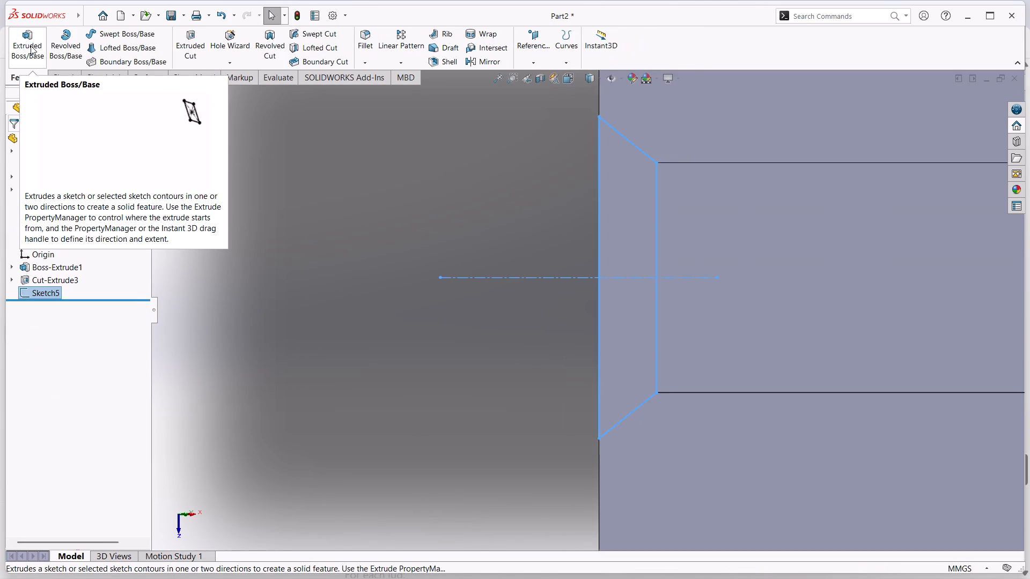
Cut-extrude the trapezoid profile from the upper arm as a blind cut 6 mm deep.
scroll(180, 156, up, 3)
middle_drag(466, 343, 466, 216)
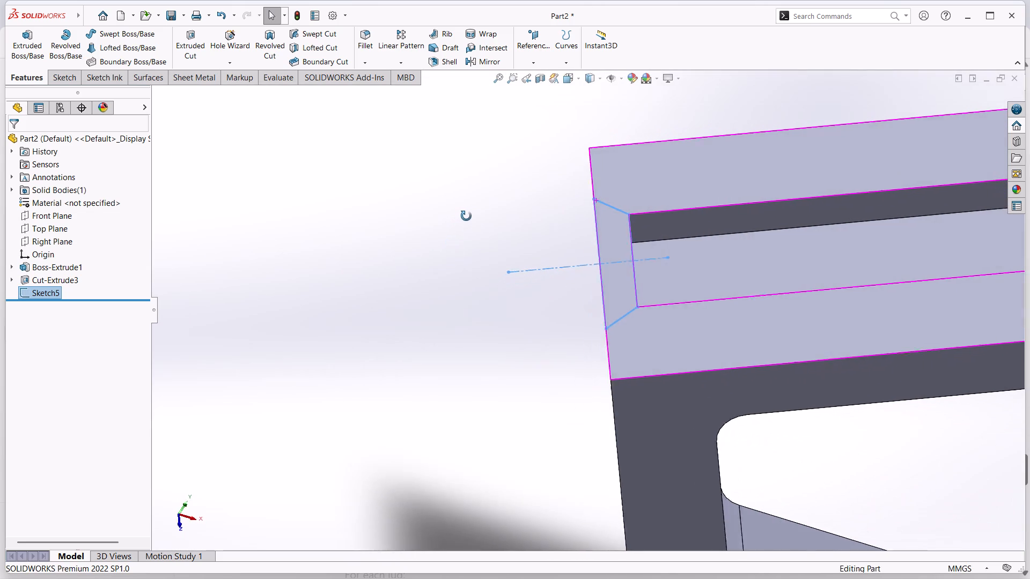
middle_drag(466, 216, 470, 214)
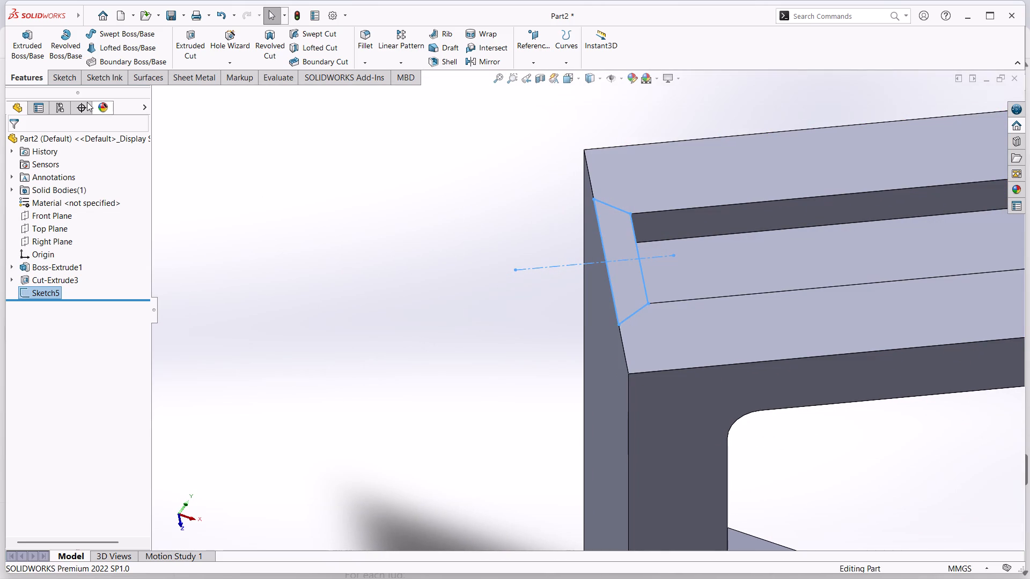
click(188, 50)
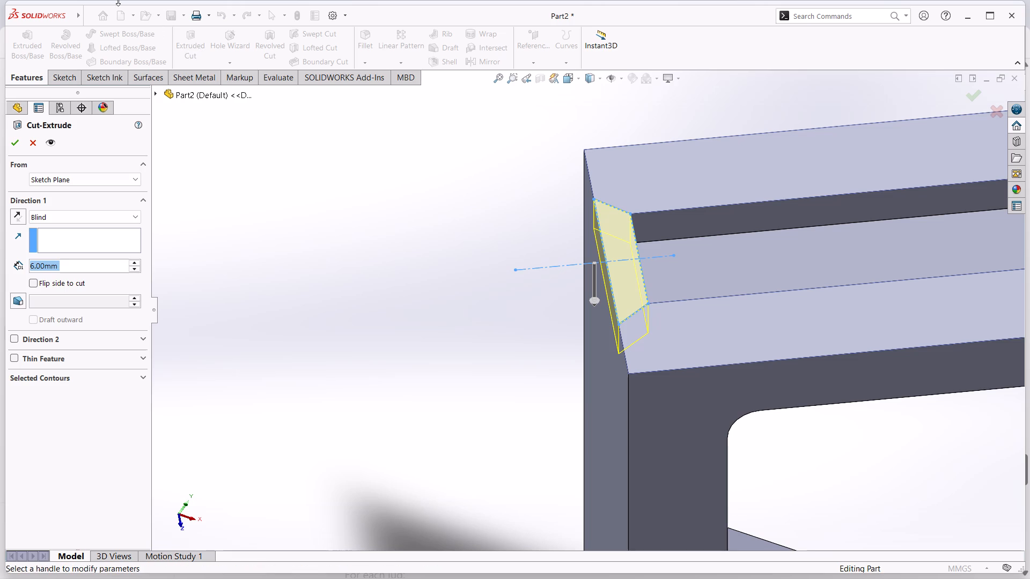
click(12, 145)
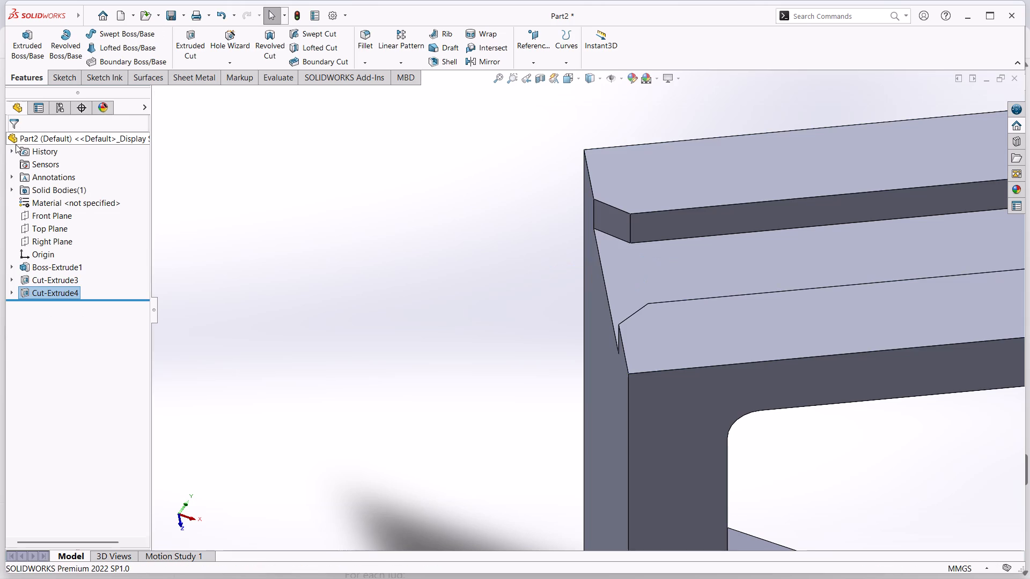
Start a sketch on the pocket floor and draw a centre rectangle about 37 by 10 mm, centred about 43 mm from the bend-side edge.
scroll(231, 220, up, 5)
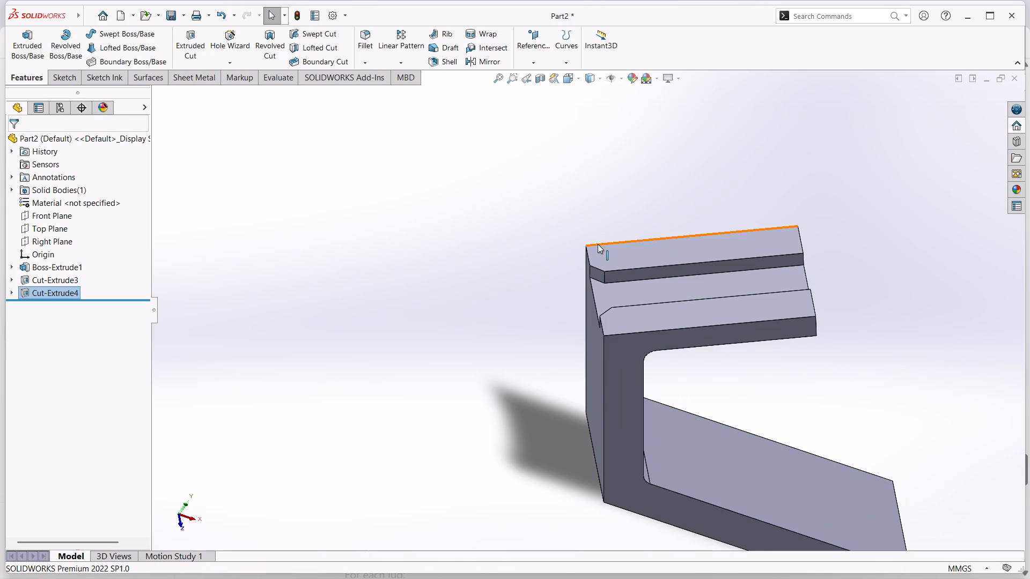
click(756, 278)
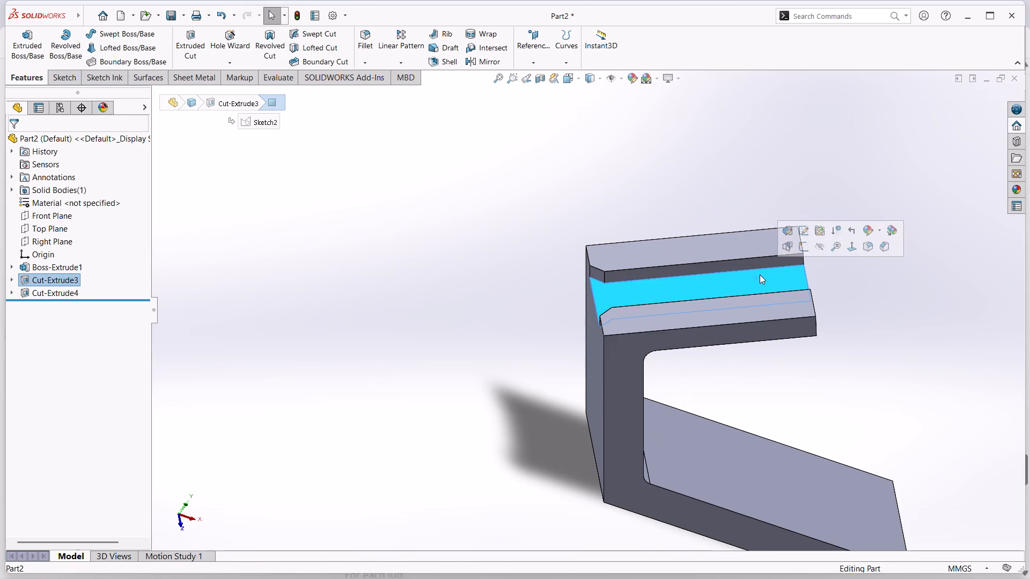
click(800, 246)
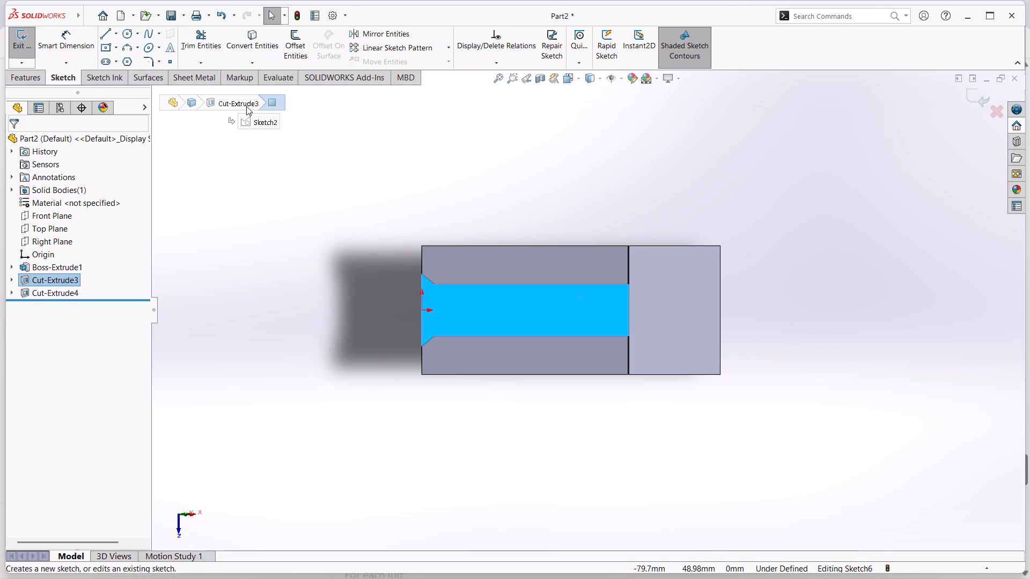
click(105, 47)
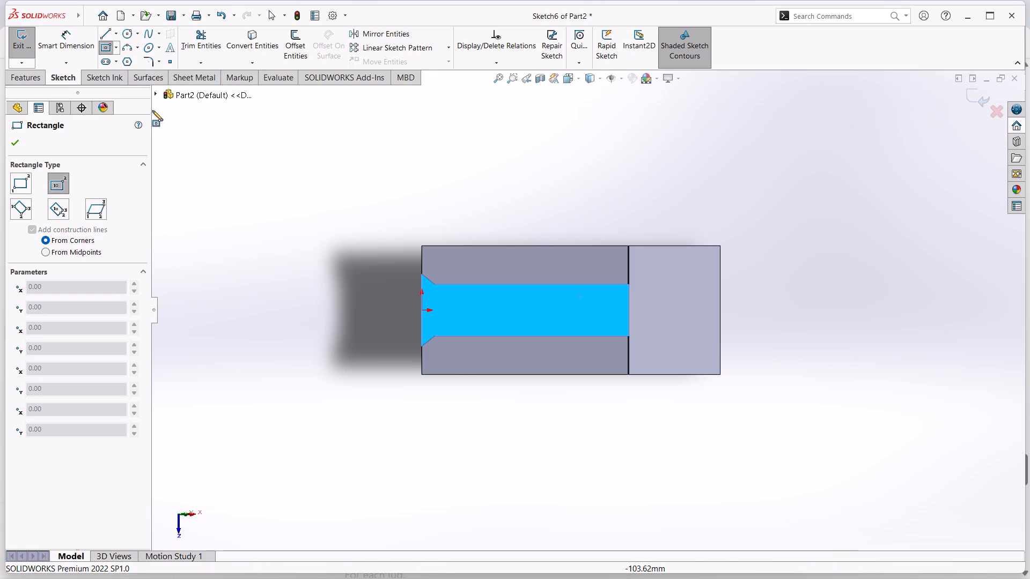
click(533, 309)
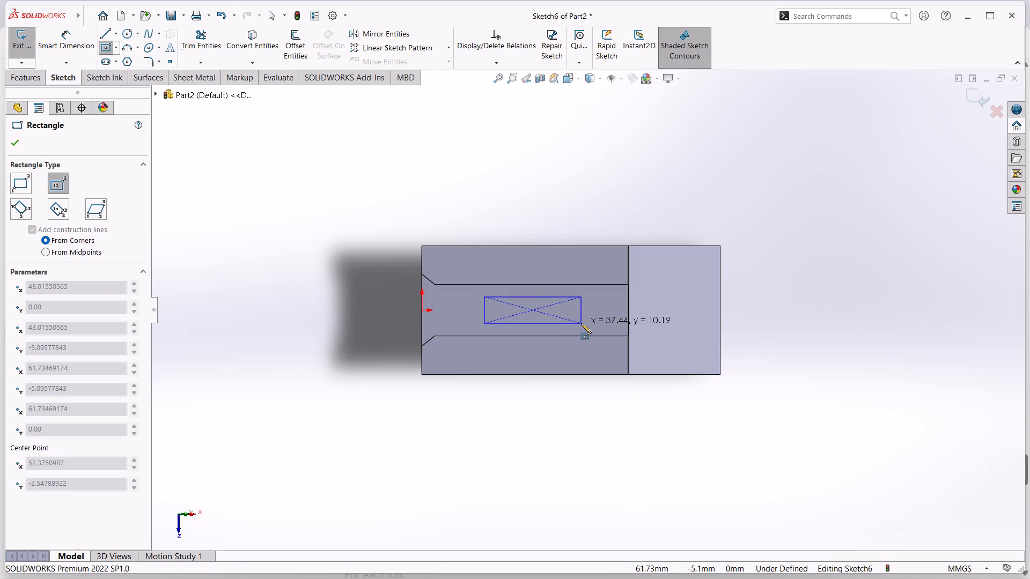
click(581, 323)
key(Escape)
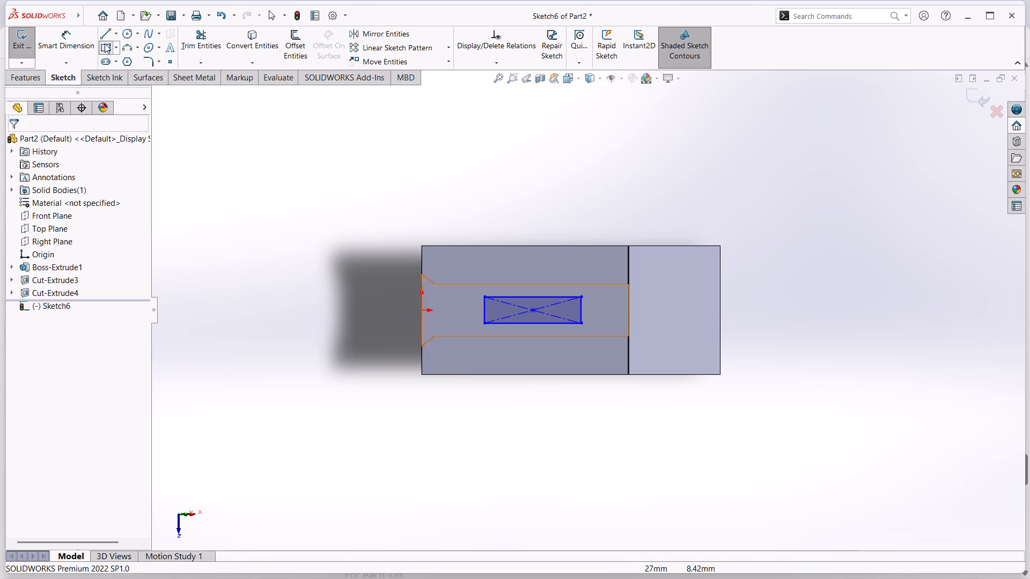
Dimension the distance from the bend-side edge to the rectangle's centre point and set it to 25 mm.
click(59, 38)
click(534, 310)
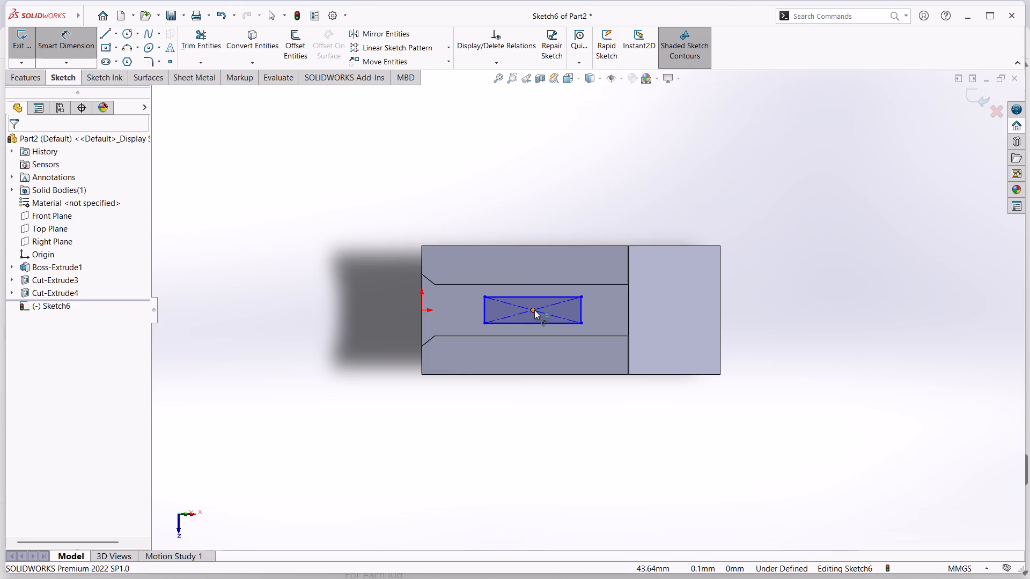
click(422, 329)
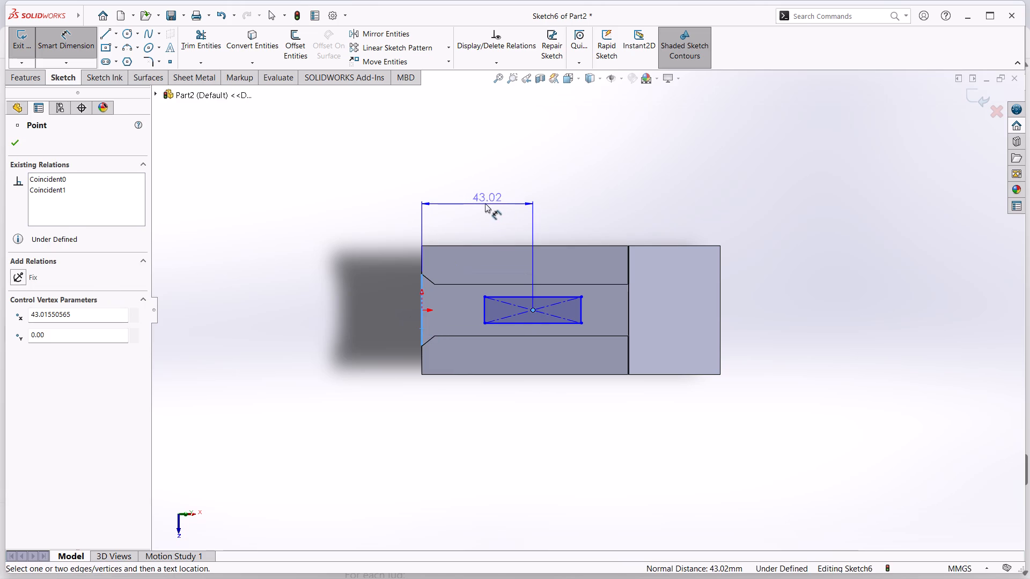
click(480, 203)
text(25)
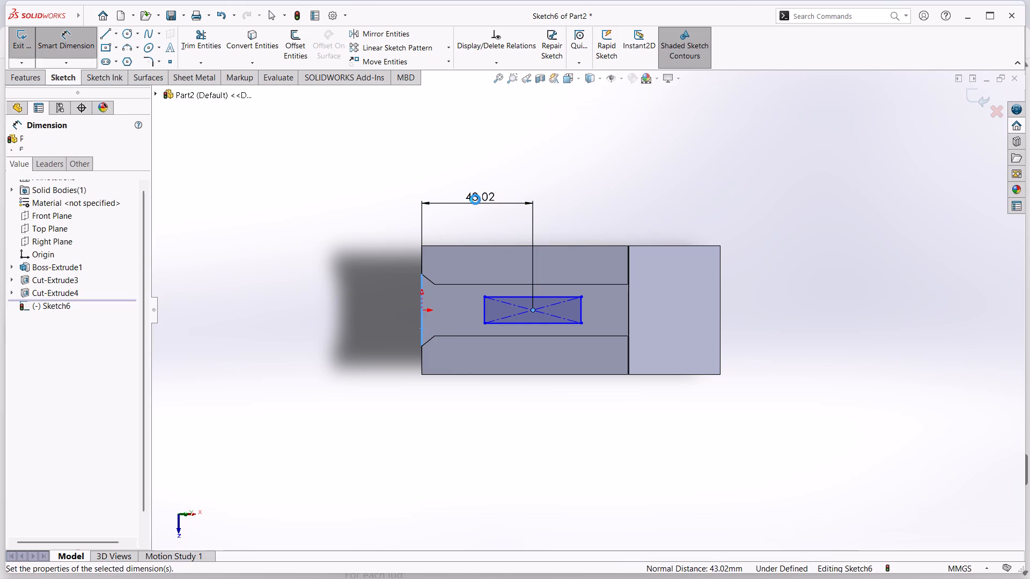
key(Return)
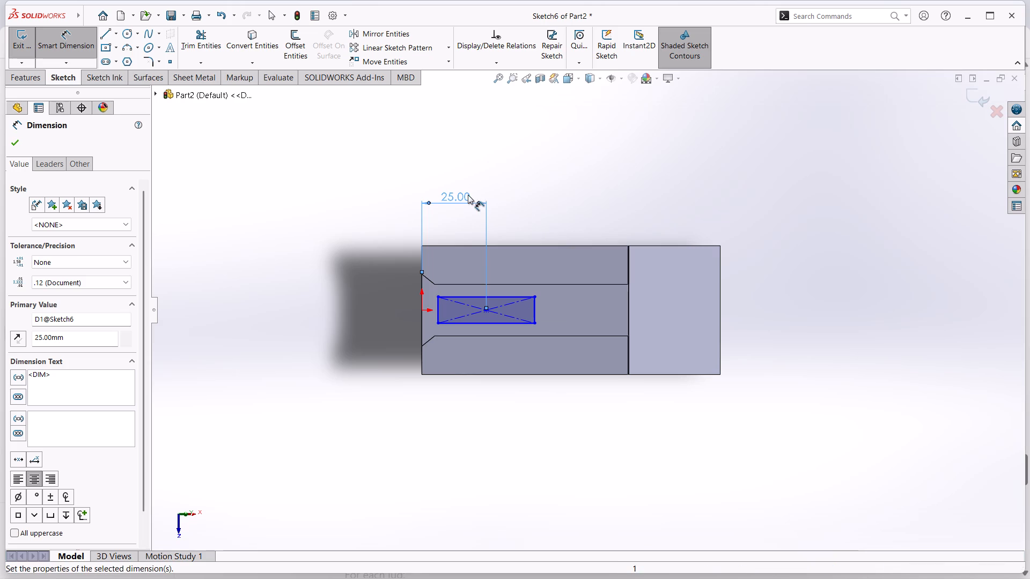
Change the distance between the bend-side edge and the rectangle's centre to 30 mm.
double_click(466, 196)
text(30)
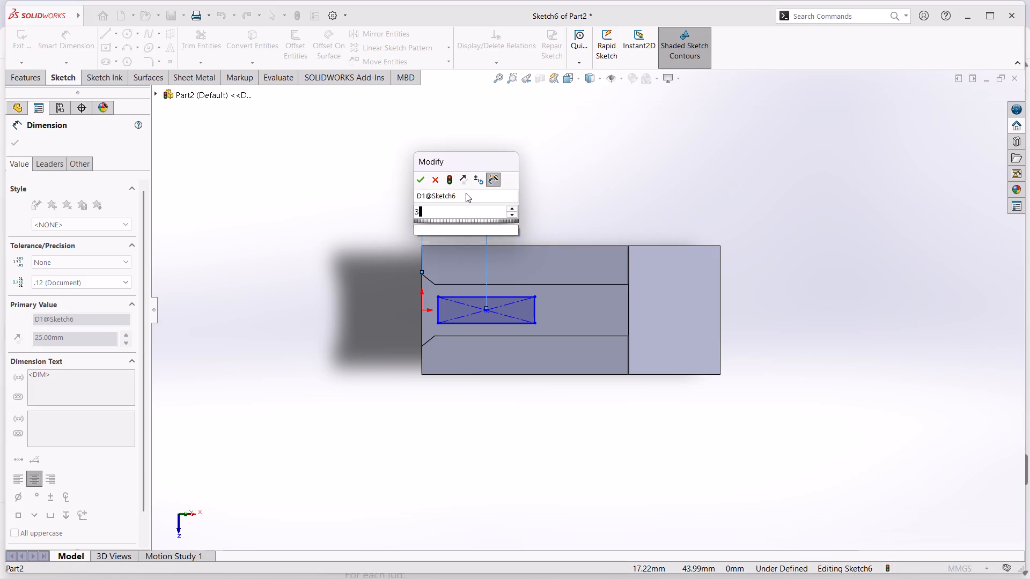
key(Return)
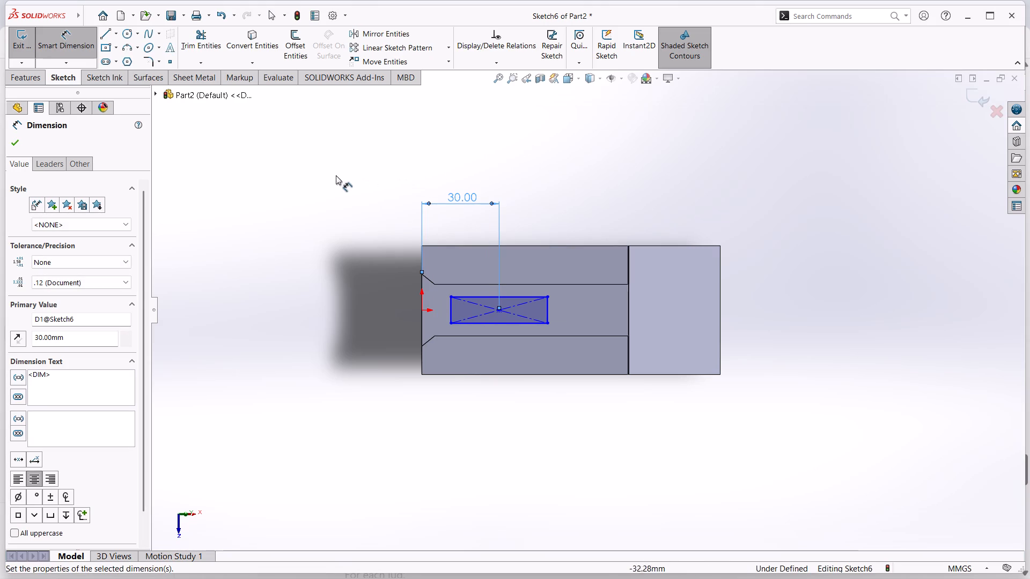
click(293, 187)
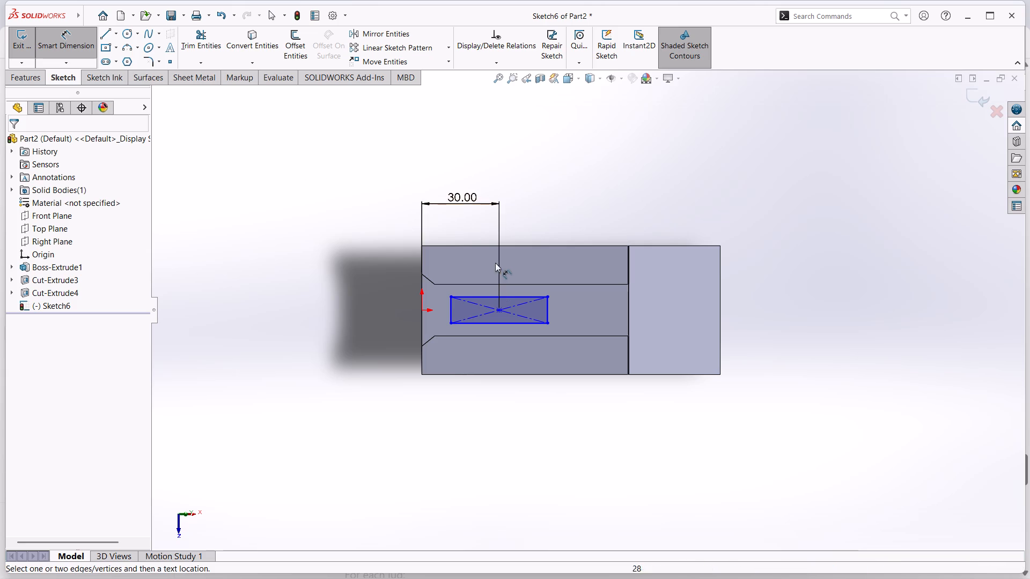
Dimension the rectangle's long side and set its length to 40 mm.
click(512, 295)
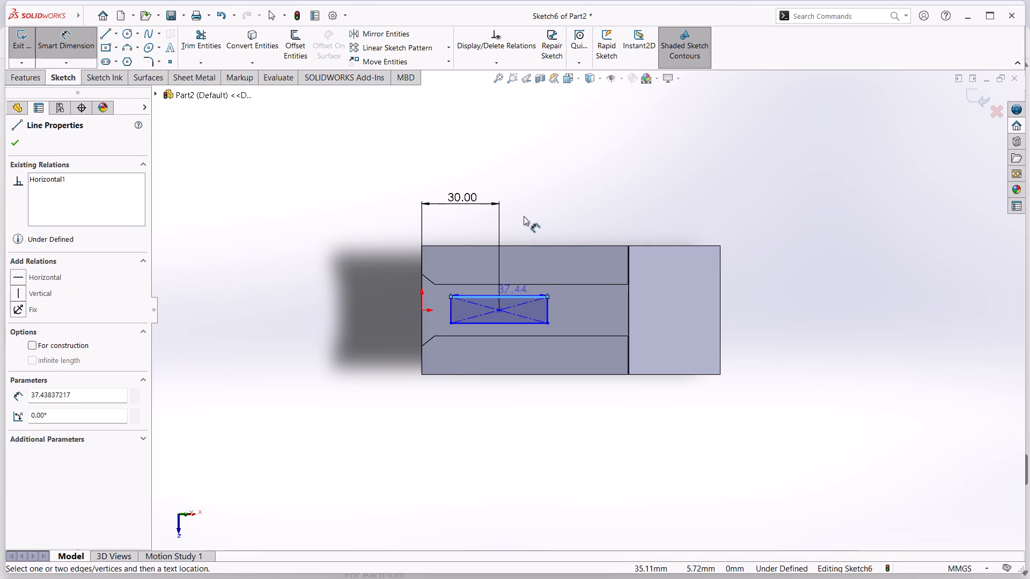
click(523, 219)
text(40)
key(Return)
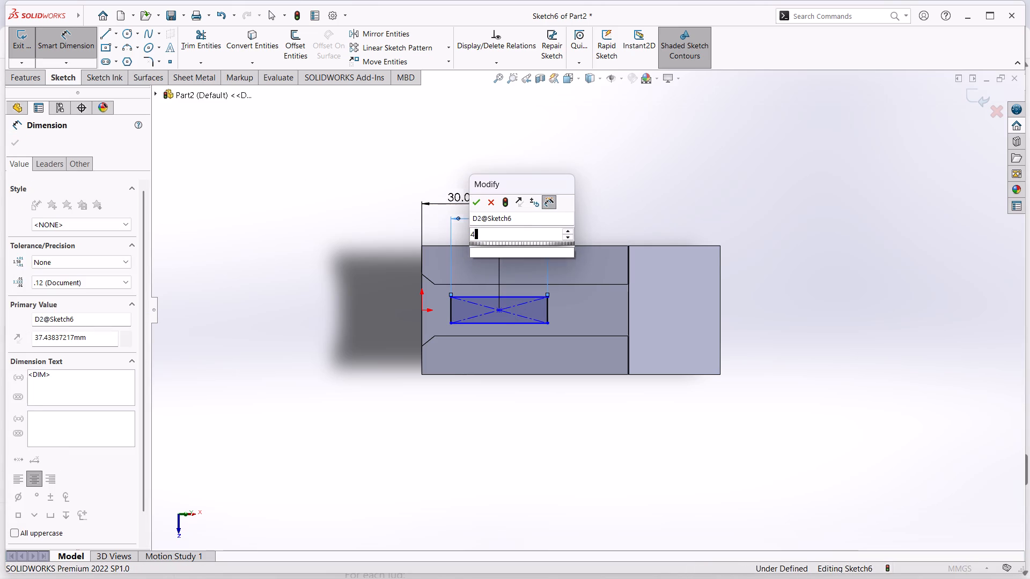
click(645, 197)
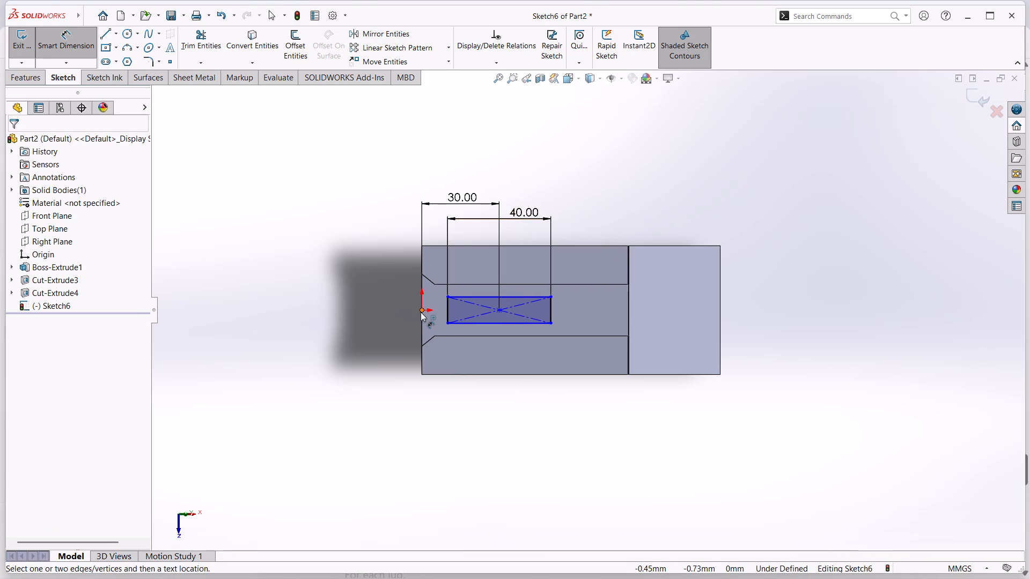
click(73, 45)
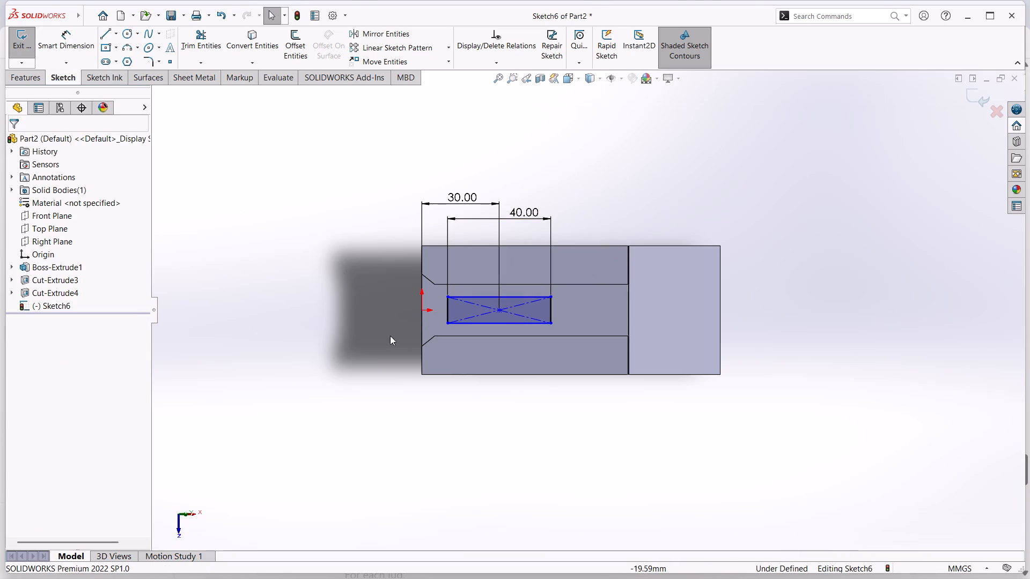
Add a horizontal relation between the origin and the rectangle's centre point.
click(422, 312)
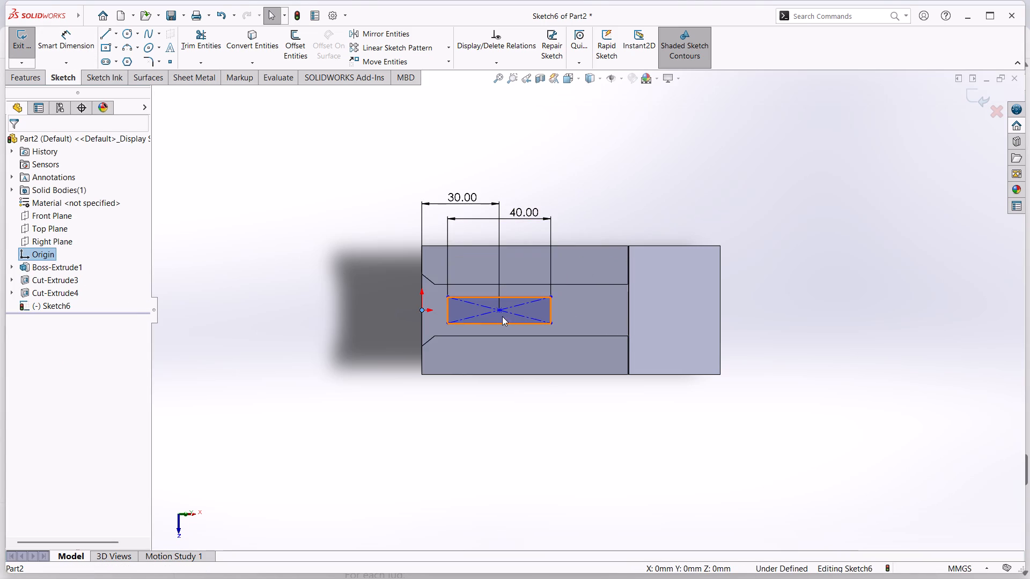
ctrl+click(499, 311)
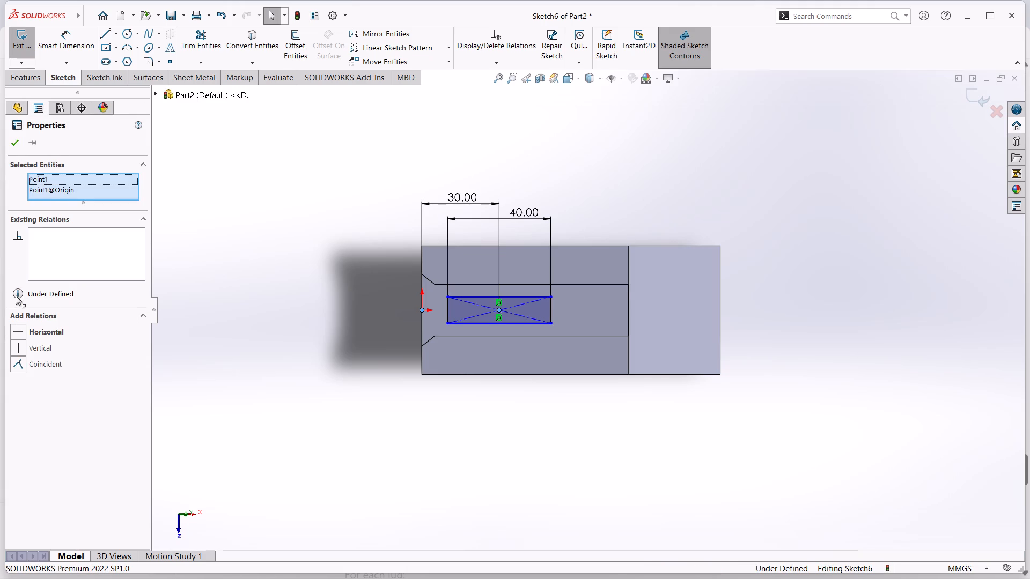
click(22, 332)
click(16, 150)
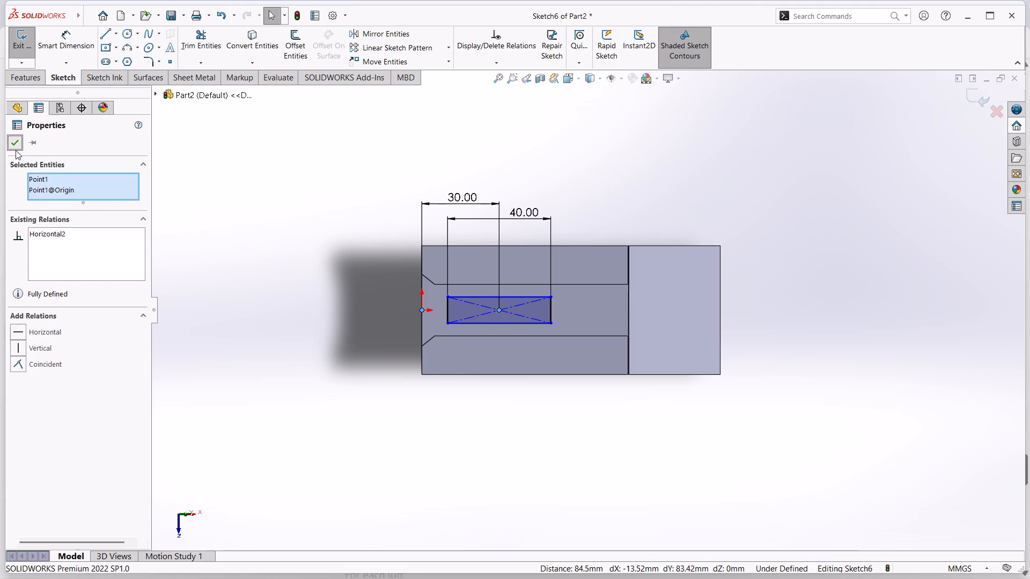
click(217, 205)
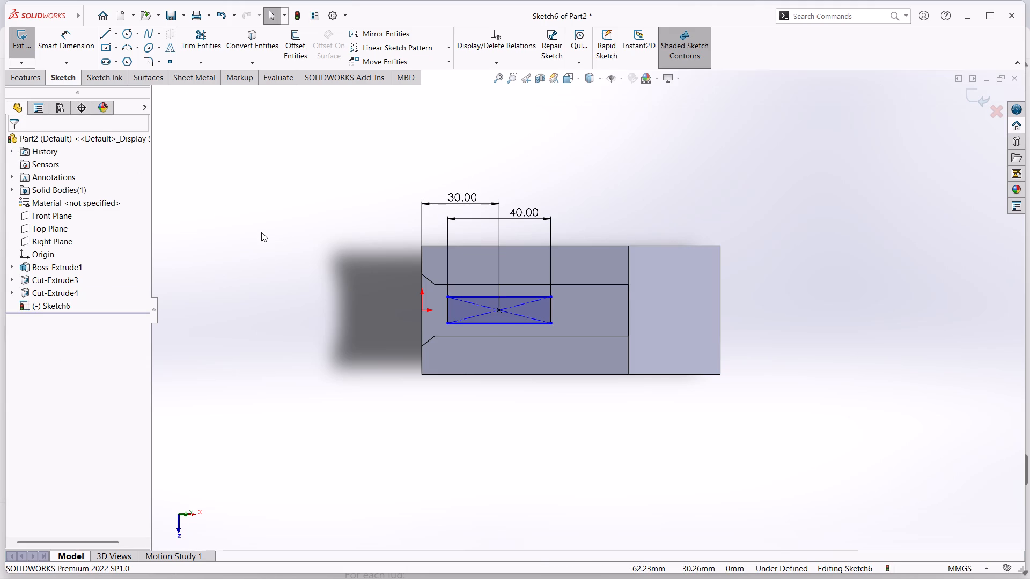
Dimension the rectangle's short side away from the bend and set it to 10 mm.
click(550, 307)
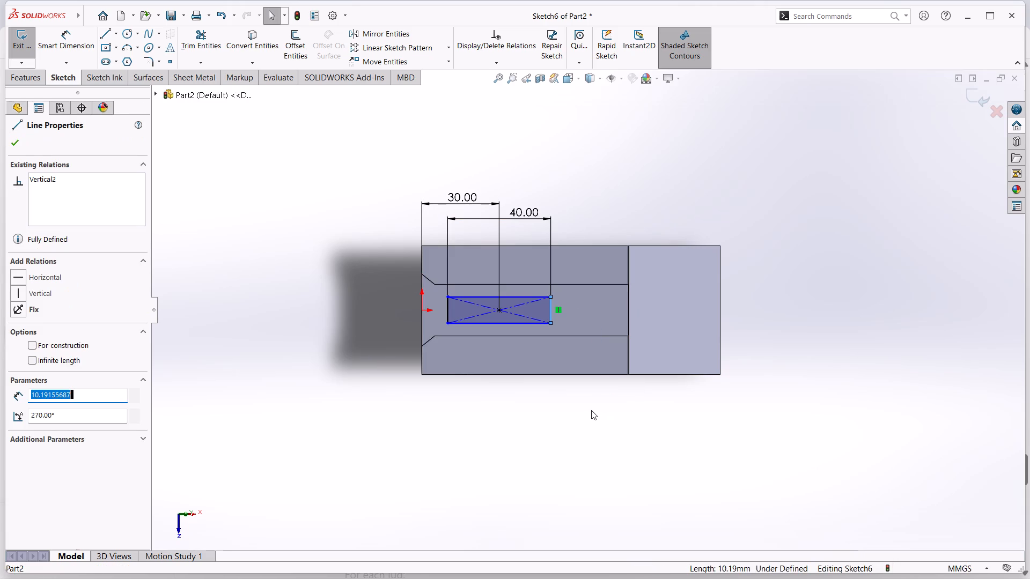
click(67, 33)
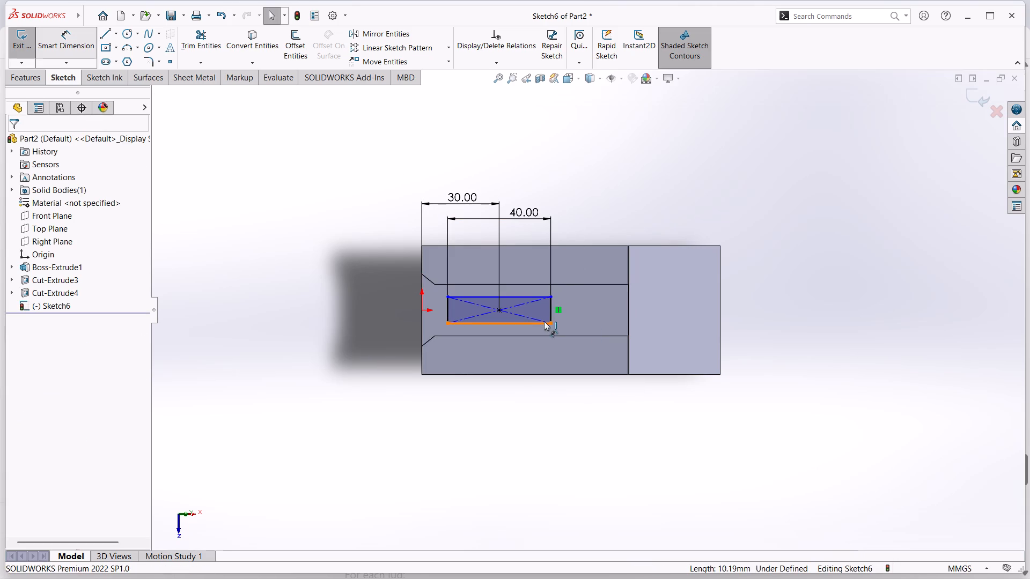
click(549, 311)
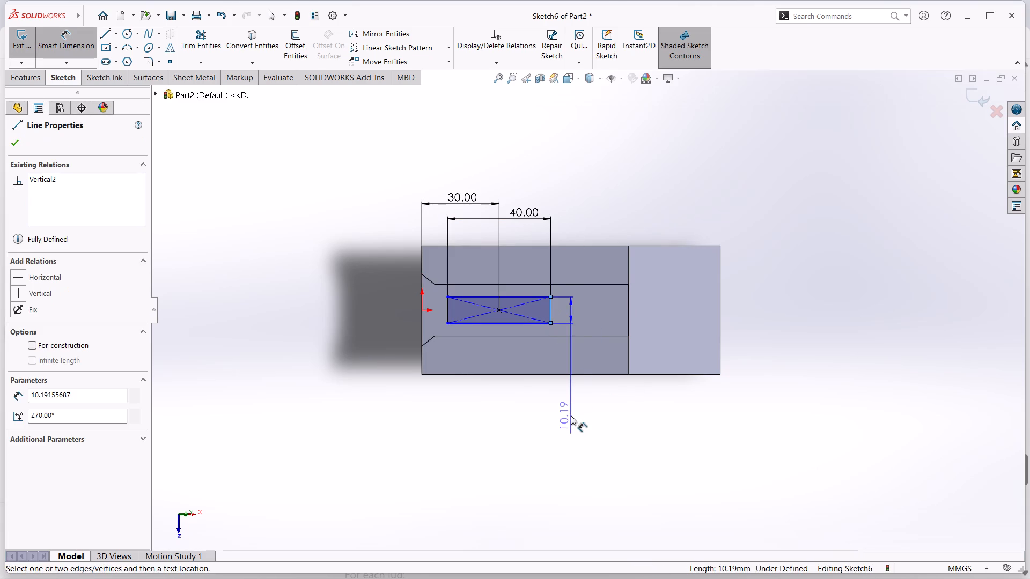
click(585, 414)
key(1)
key(0)
key(Return)
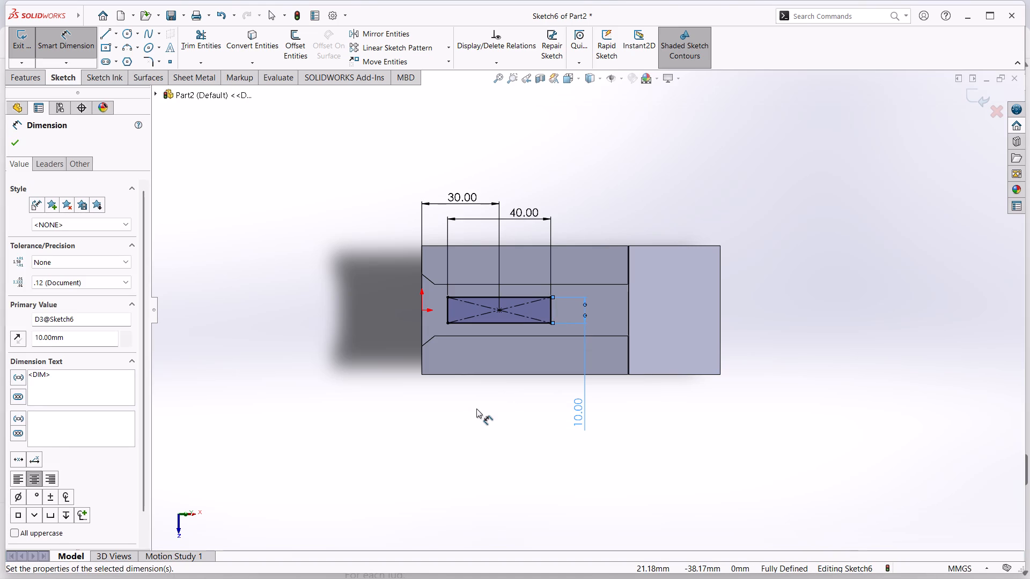
key(grave)
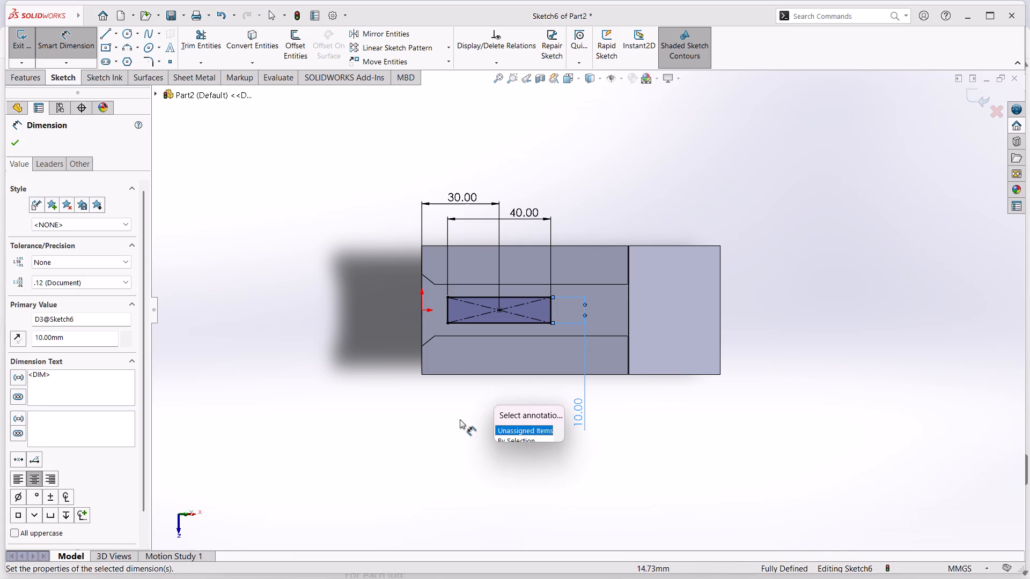
key(Escape)
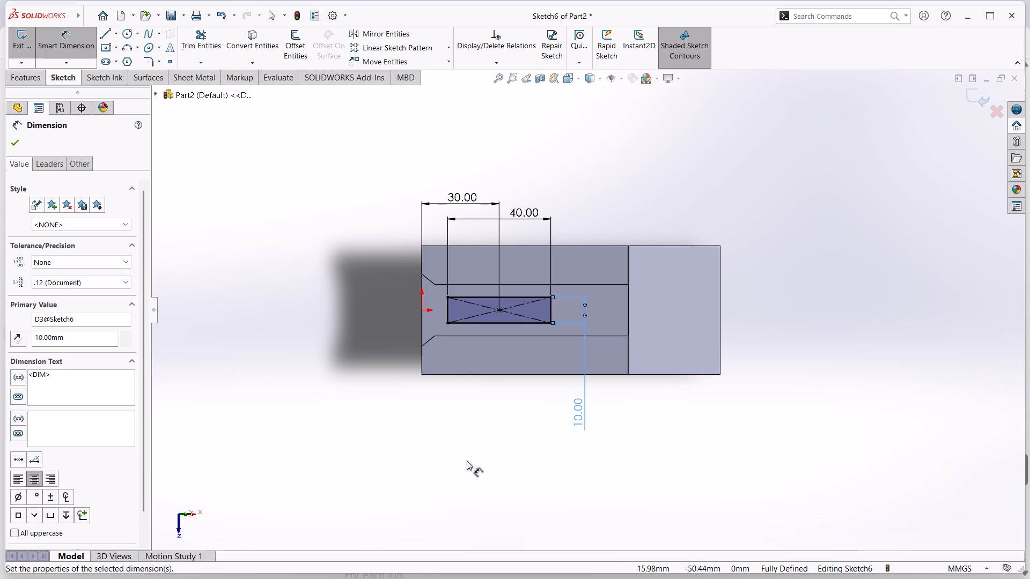
click(634, 509)
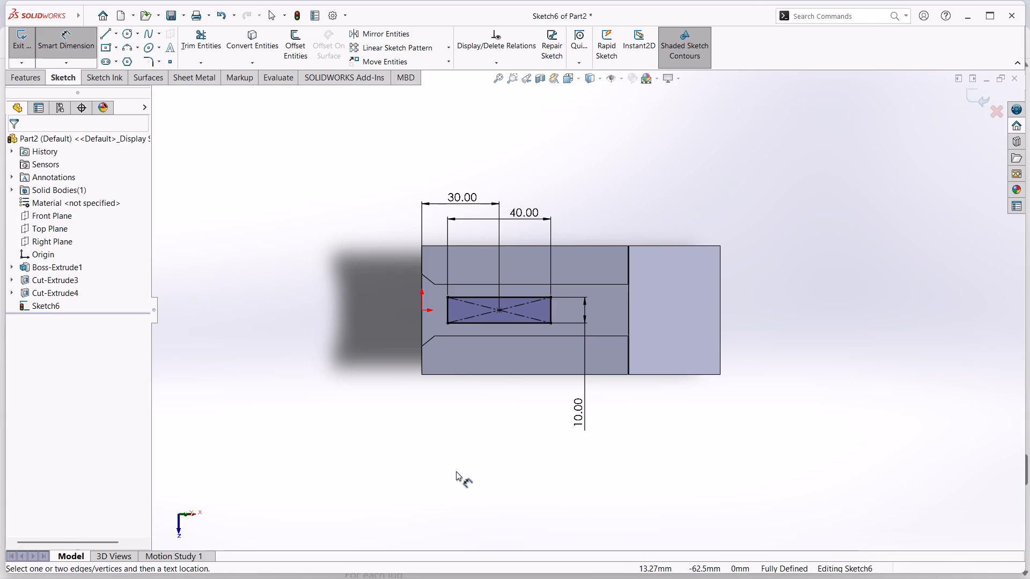
Delete the 30 mm dimension between the bend-side edge and the rectangle's centre point.
middle_drag(455, 471, 442, 339)
scroll(442, 338, up, 1)
scroll(440, 333, down, 1)
scroll(604, 406, up, 1)
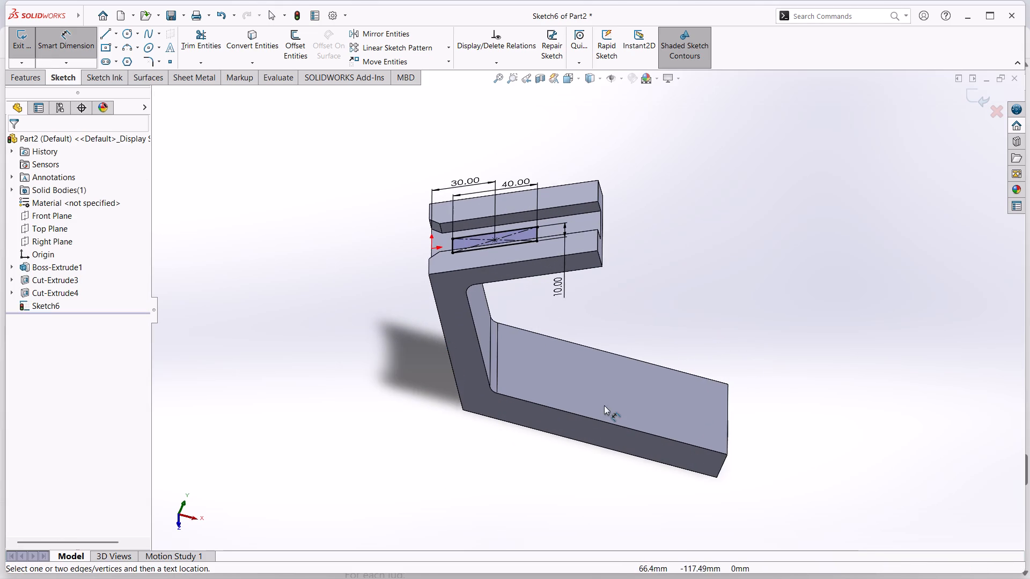
middle_drag(643, 333, 630, 249)
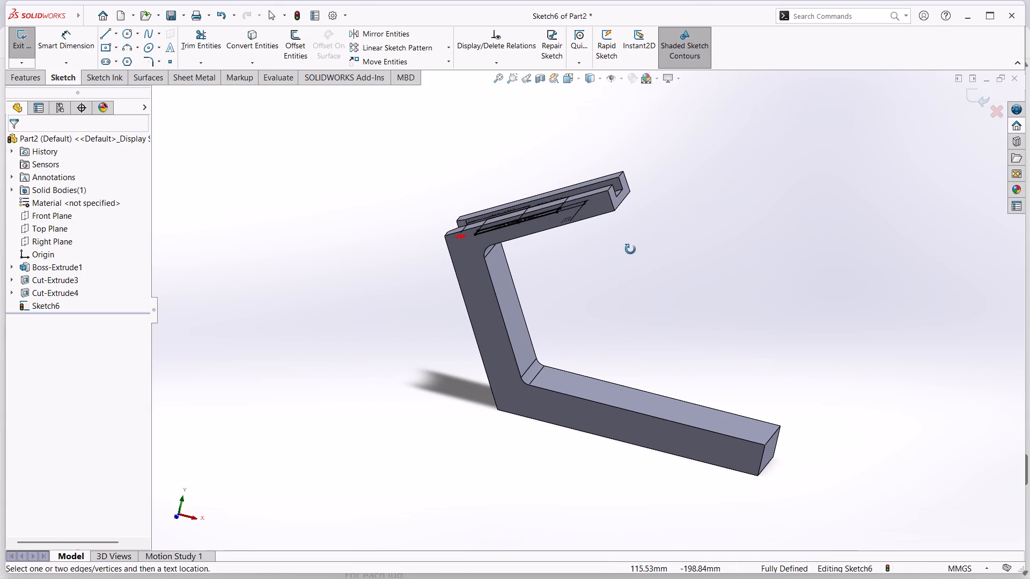
middle_drag(630, 249, 634, 253)
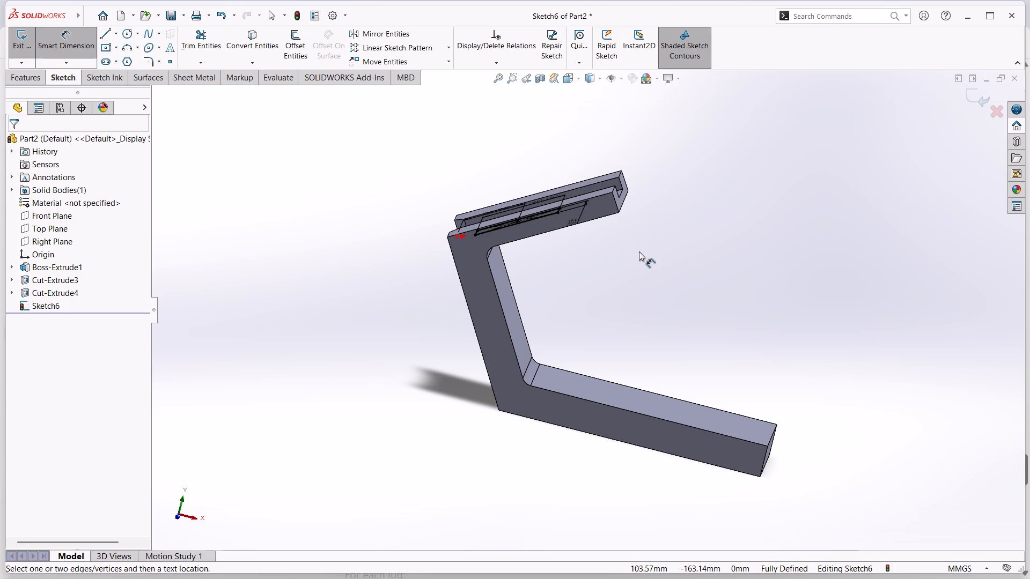
middle_drag(672, 242, 704, 338)
scroll(673, 249, down, 1)
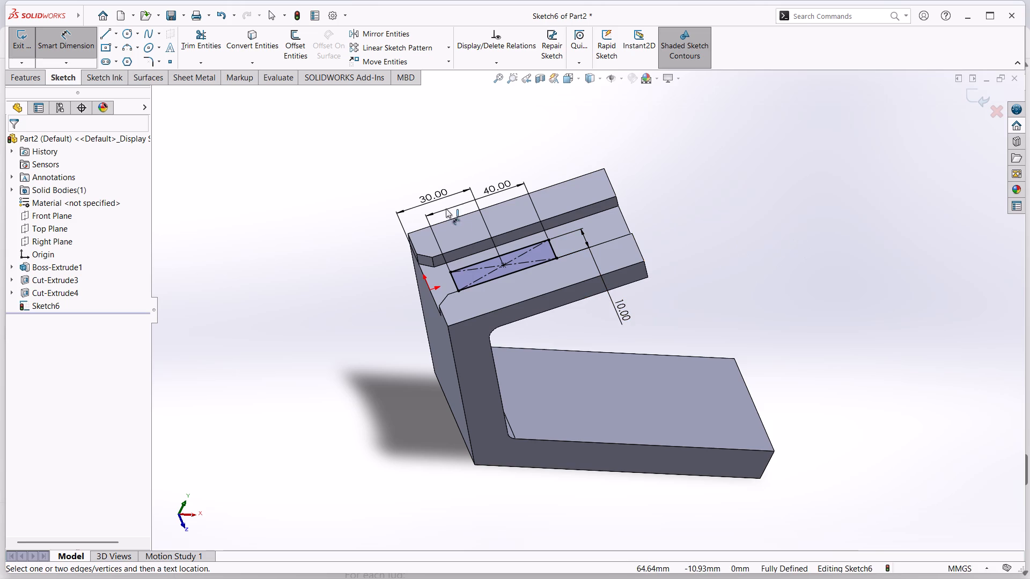
click(435, 194)
key(Delete)
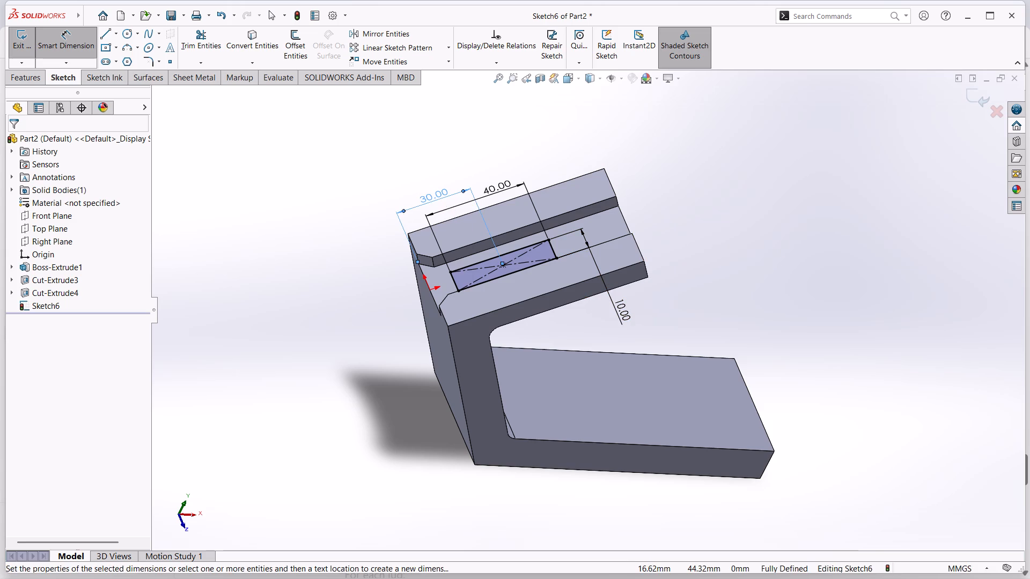
Dimension the distance from the bend-side edge to the rectangle's nearer short side and set it to 30 mm.
key(ctrl+8)
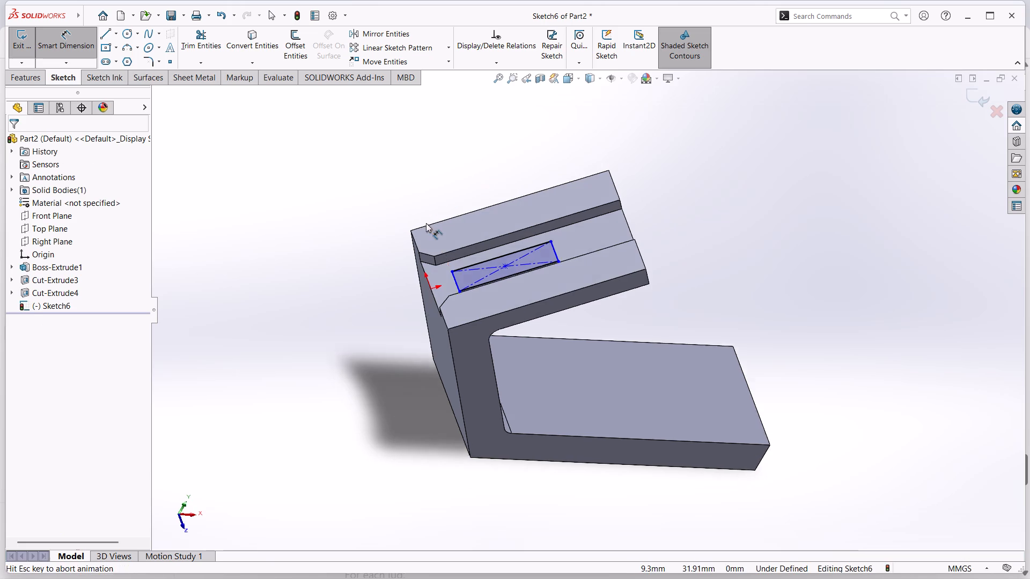
scroll(492, 350, down, 1)
click(482, 388)
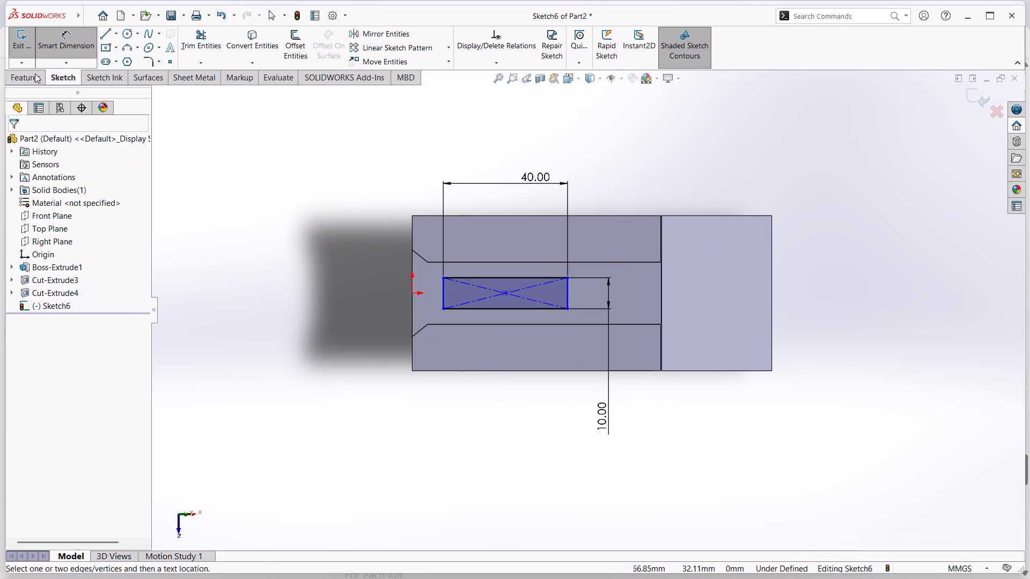
click(89, 44)
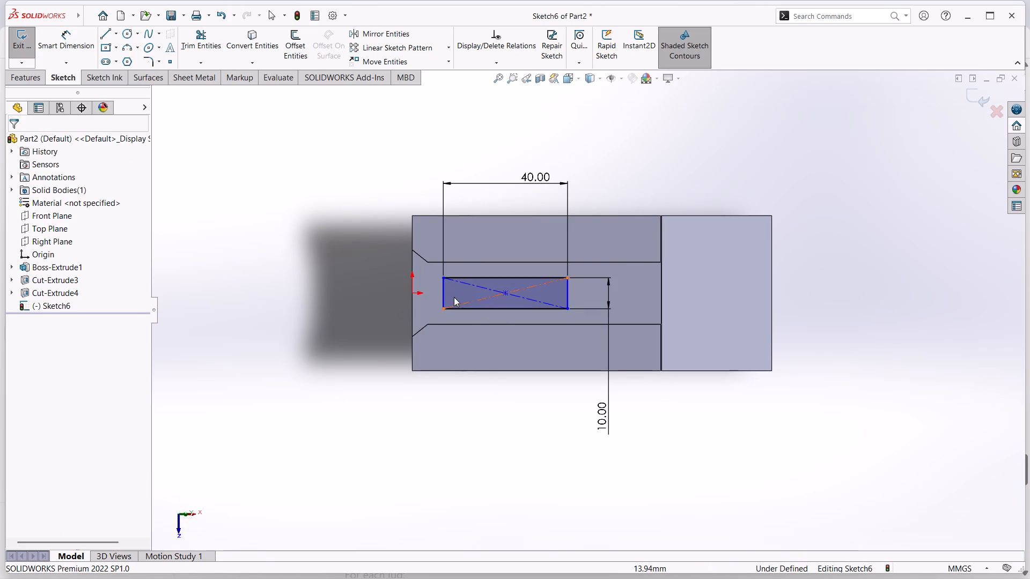
click(443, 293)
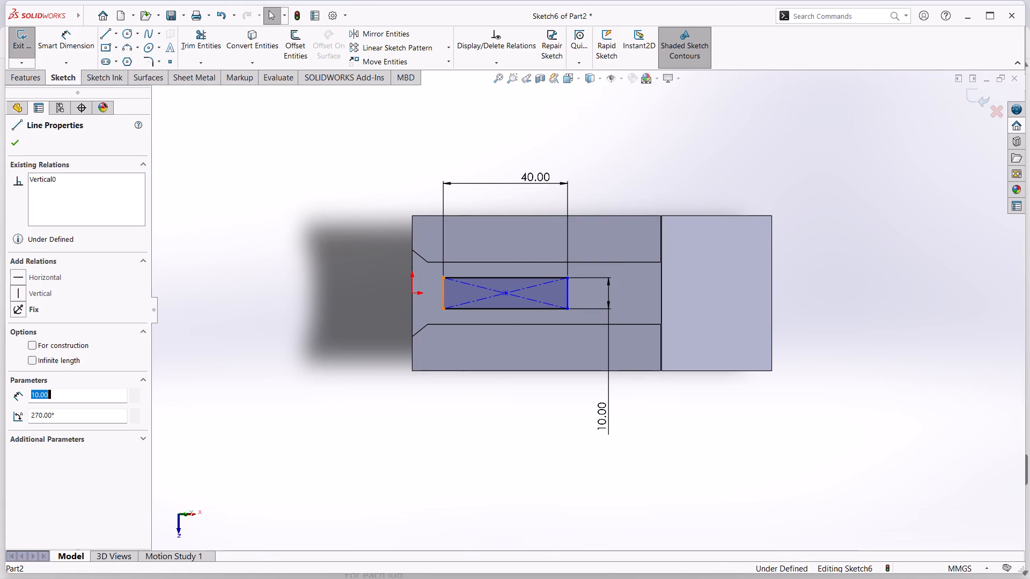
click(412, 321)
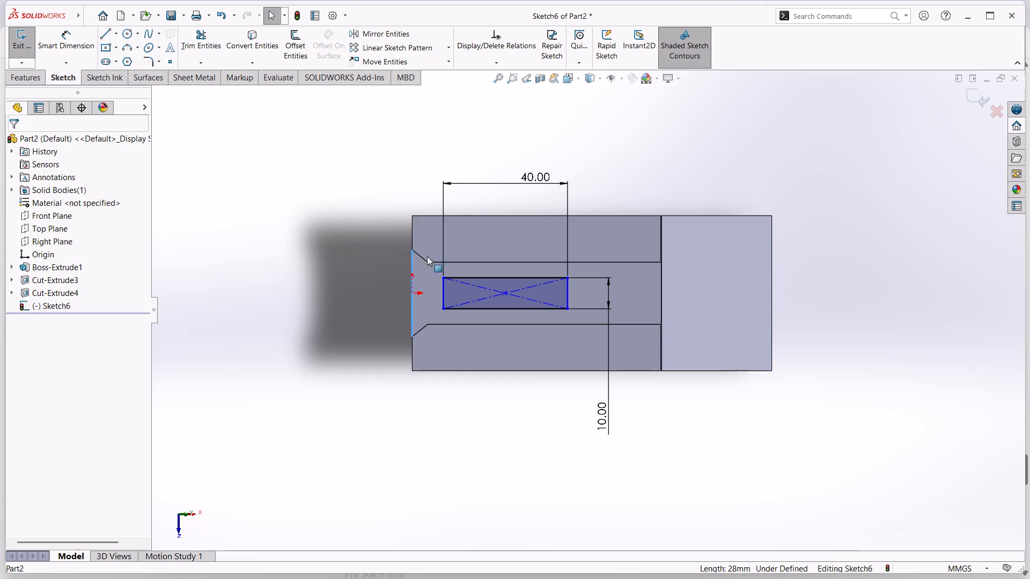
click(76, 49)
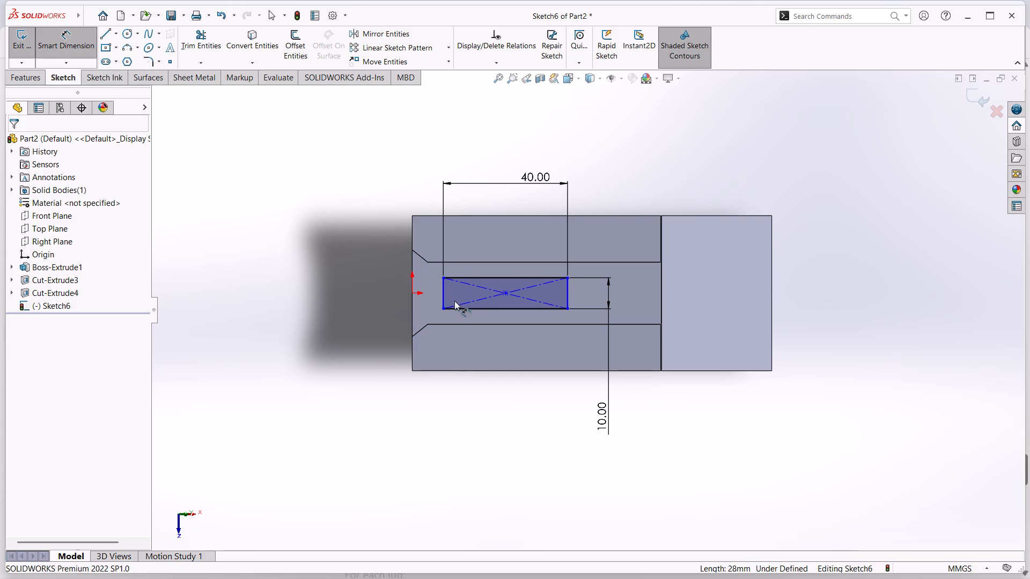
click(442, 294)
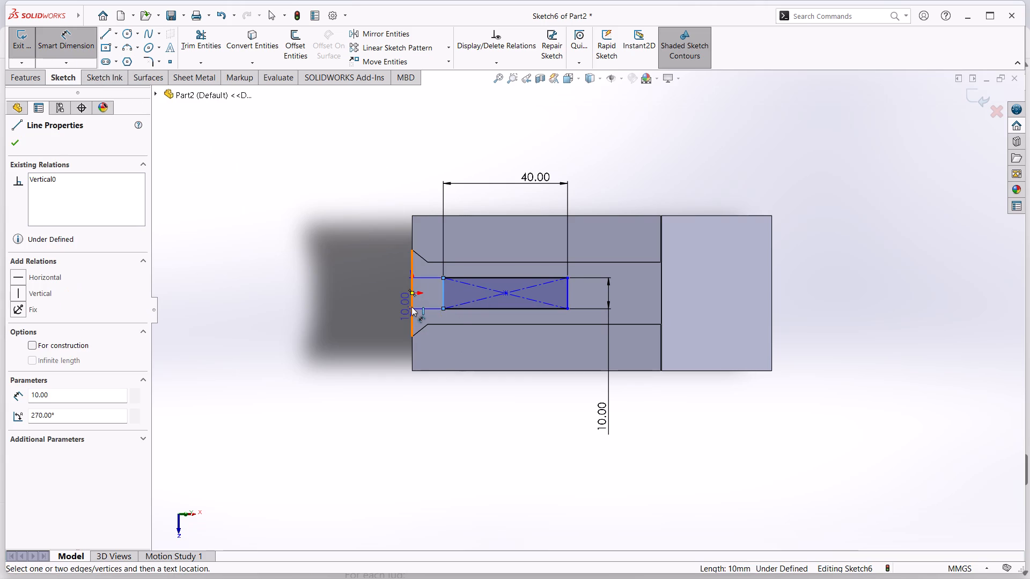
click(411, 307)
click(371, 193)
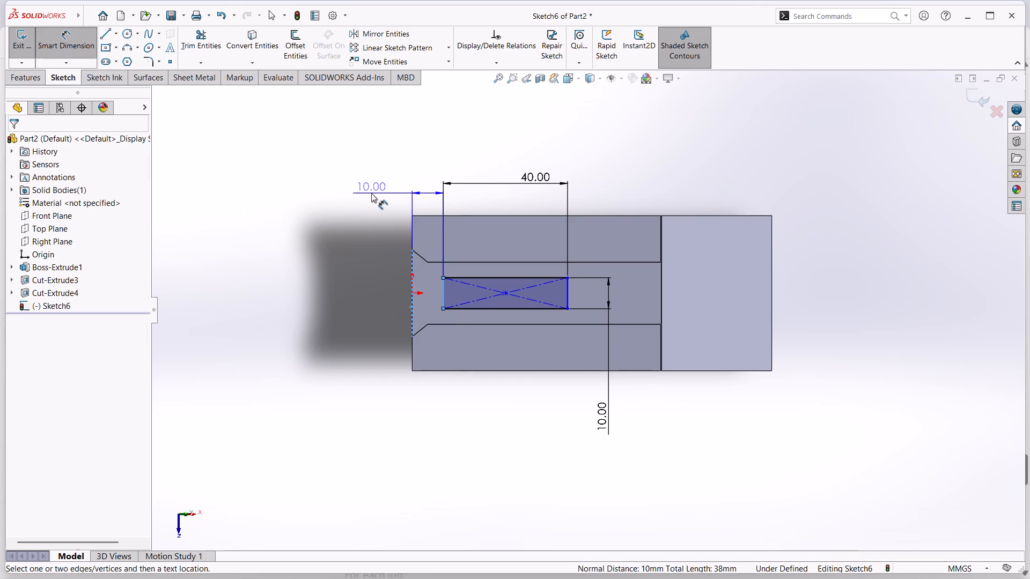
key(3)
key(0)
key(Return)
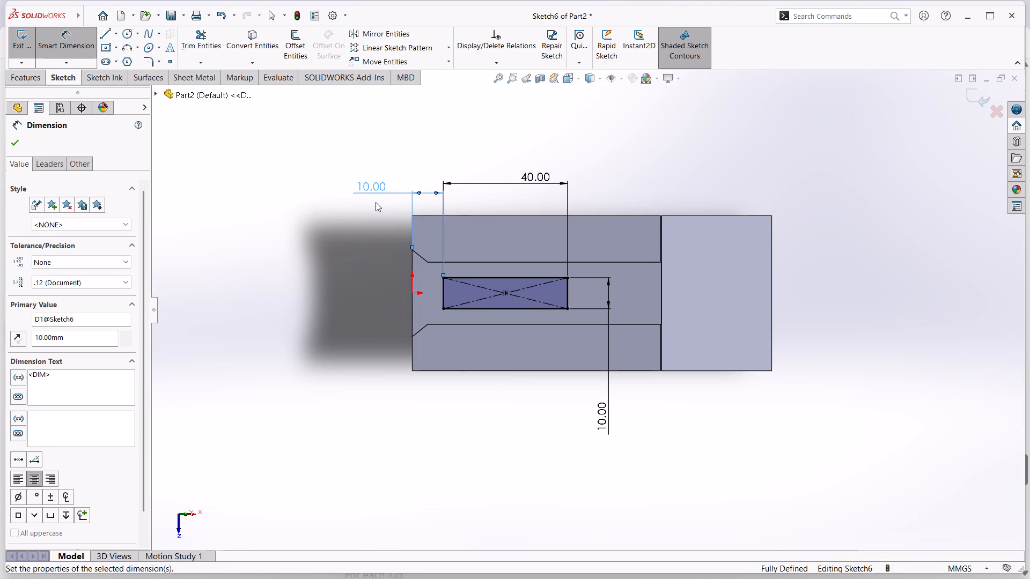
click(492, 472)
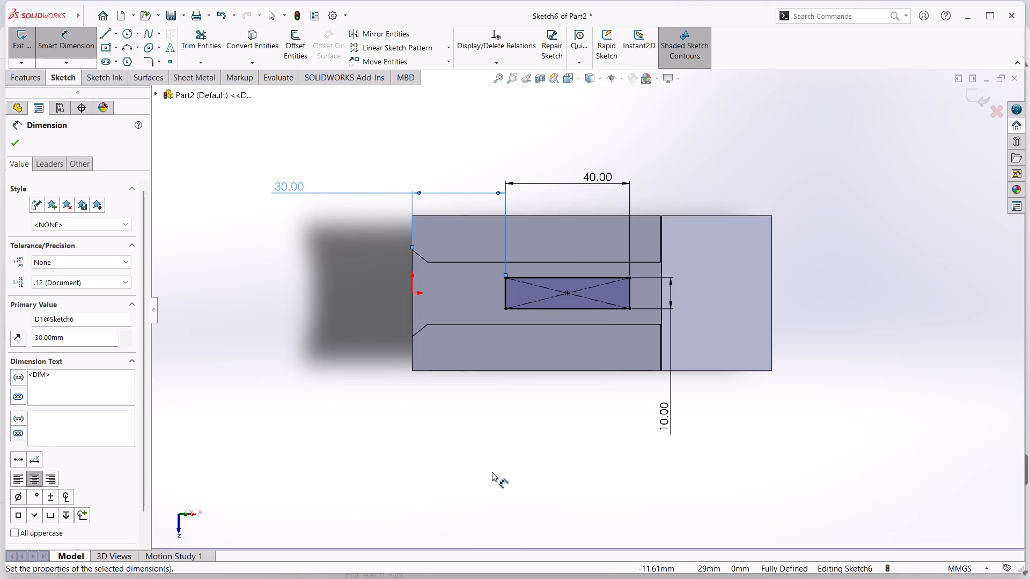
Finish the sketch and cut-extrude the rectangle through the pocket floor with a blind depth of 10 mm.
middle_drag(507, 459, 501, 400)
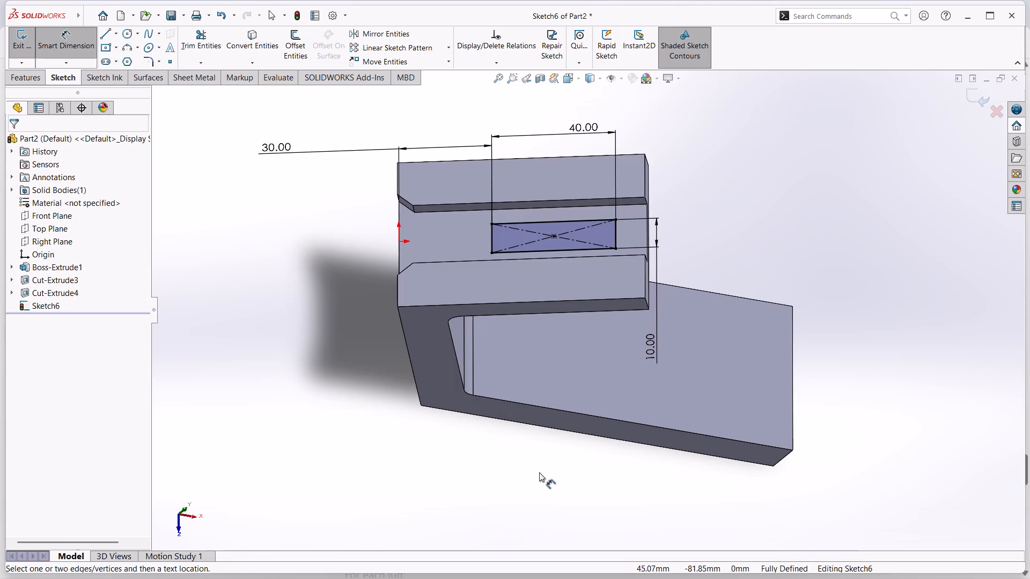
middle_click(539, 472)
scroll(539, 472, up, 1)
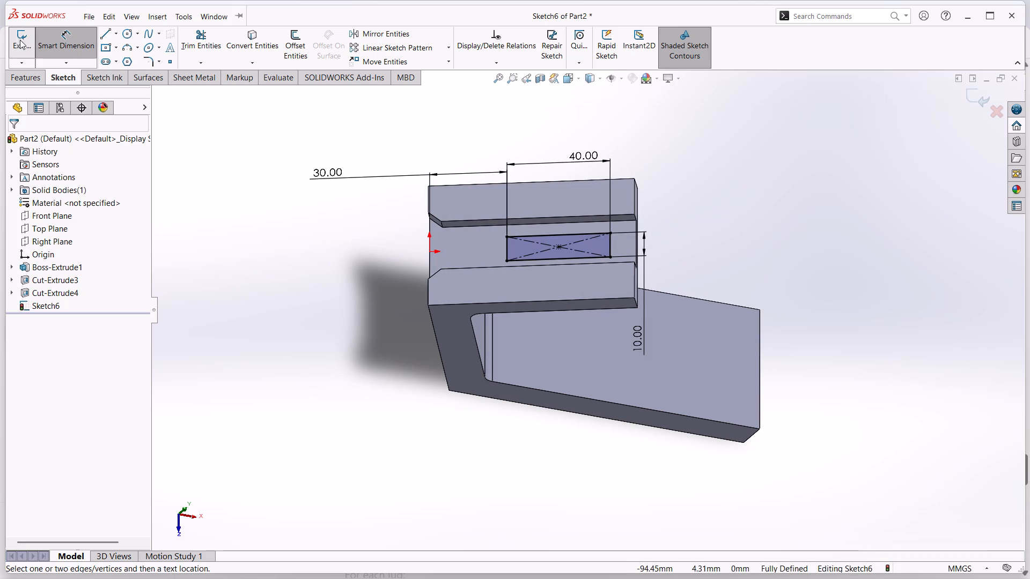
click(20, 40)
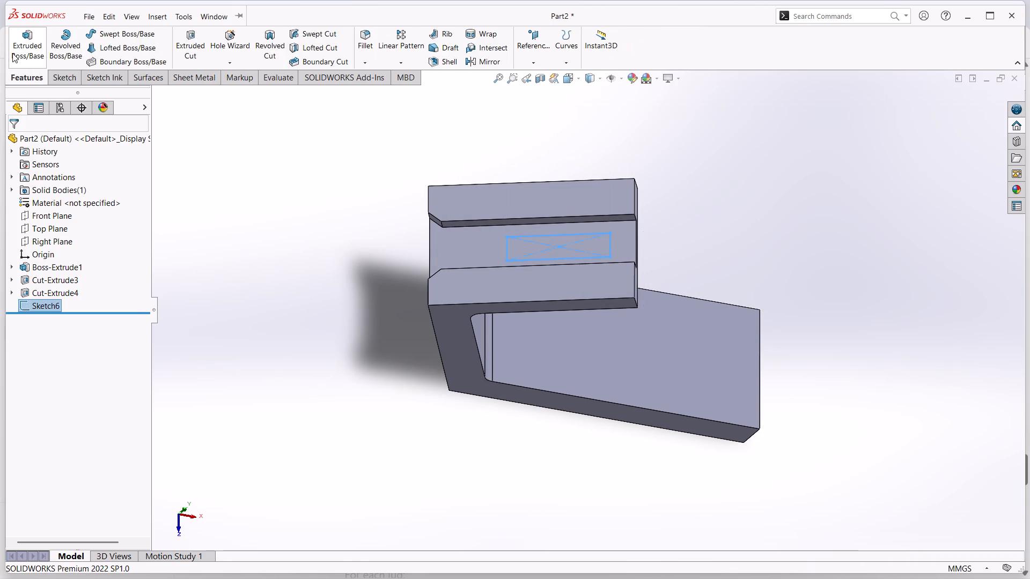
click(177, 42)
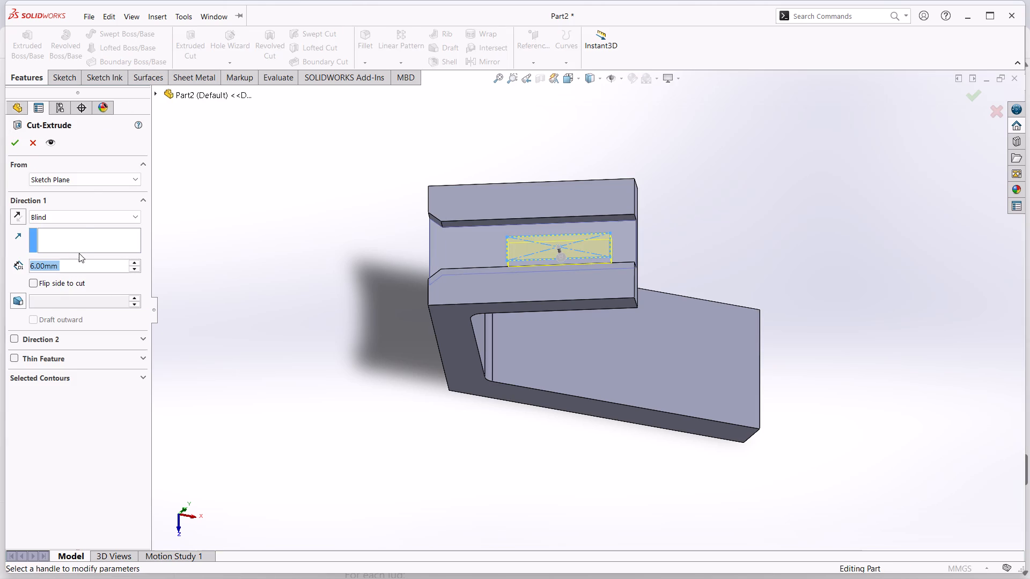
text(10)
key(Return)
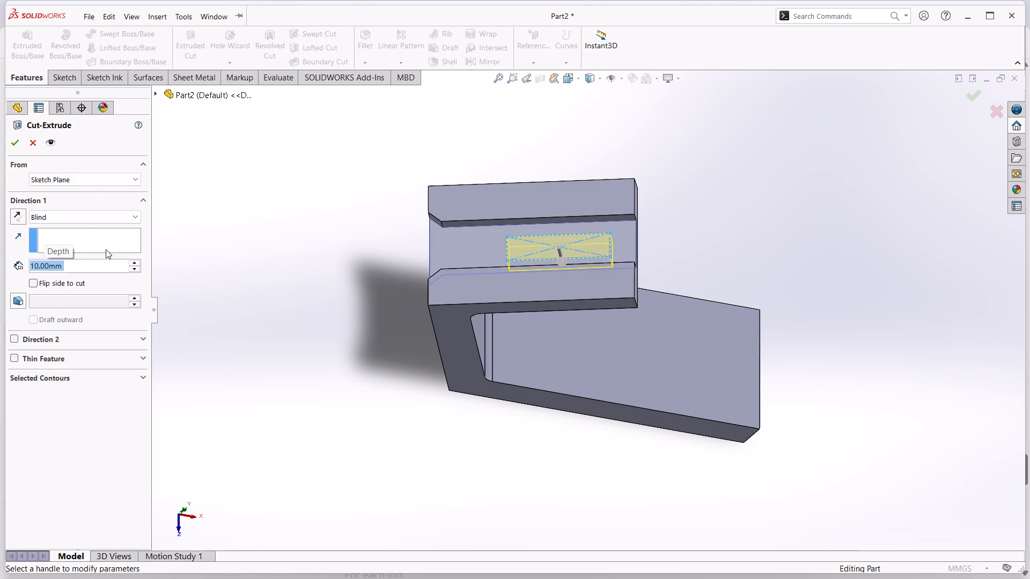
click(16, 146)
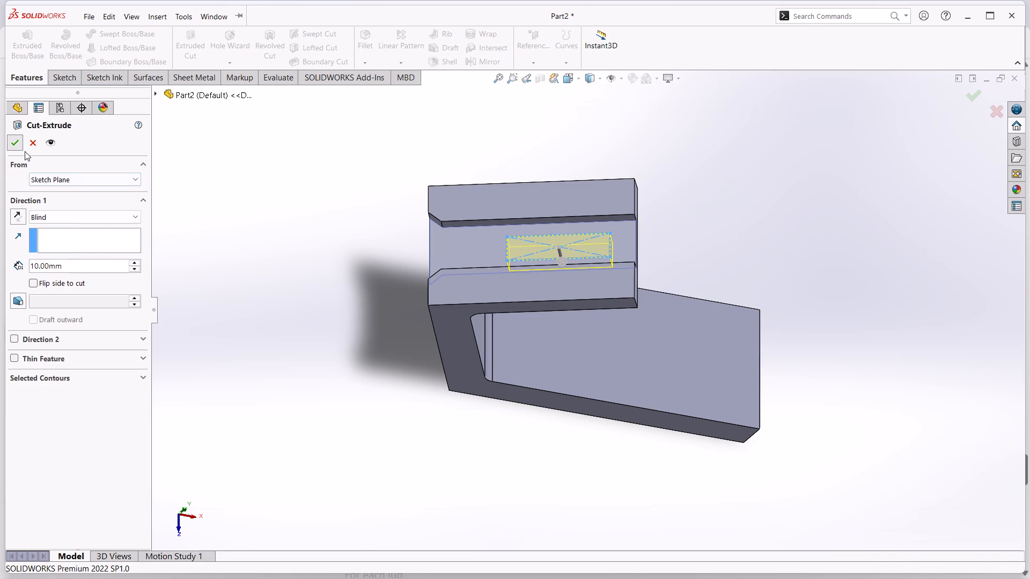
Create a reference plane offset 125 mm from the Right Plane, towards the free end of the lower arm.
middle_drag(742, 249, 737, 231)
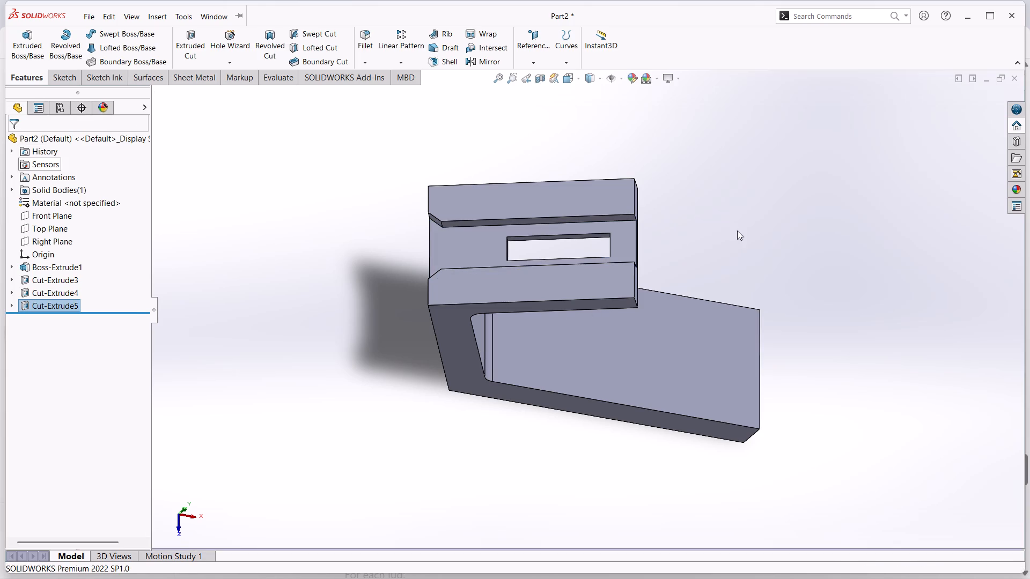
middle_drag(737, 231, 729, 208)
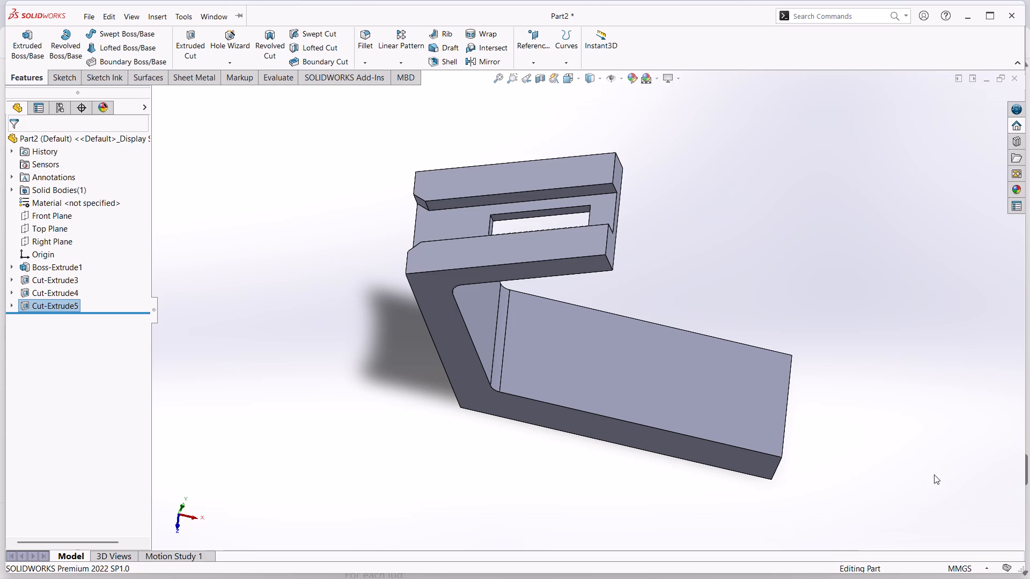
middle_drag(926, 473, 903, 416)
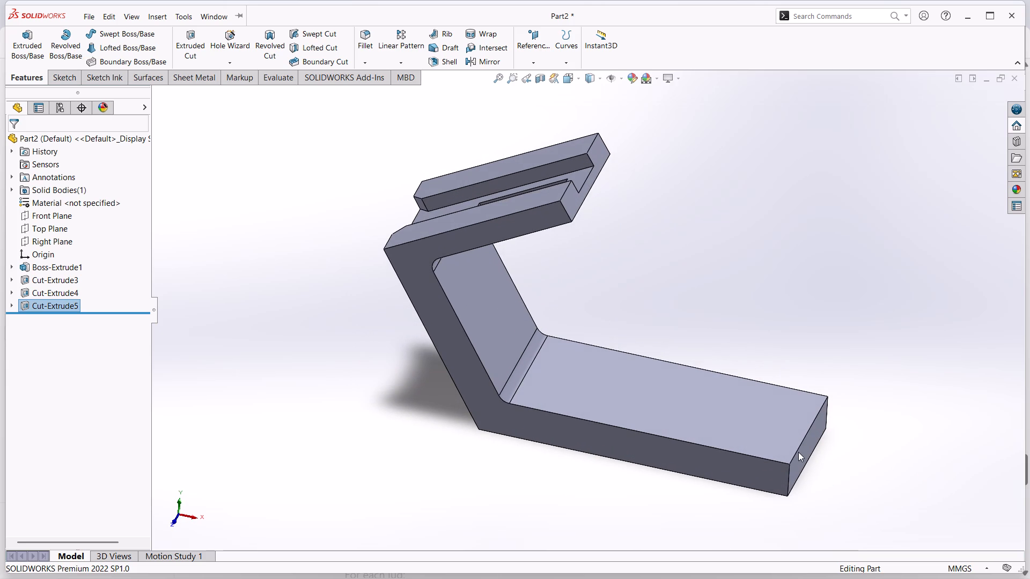
click(539, 63)
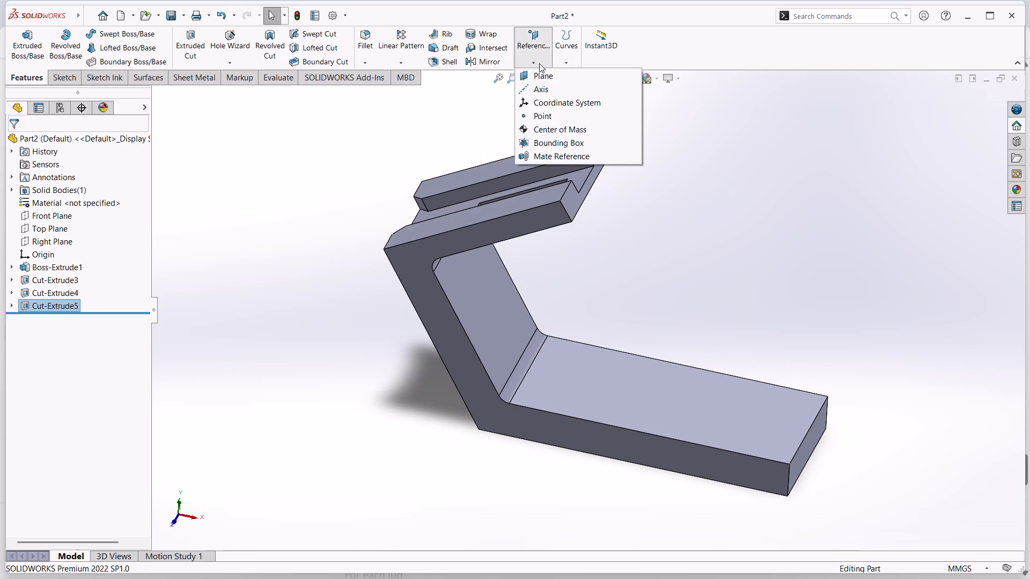
click(537, 75)
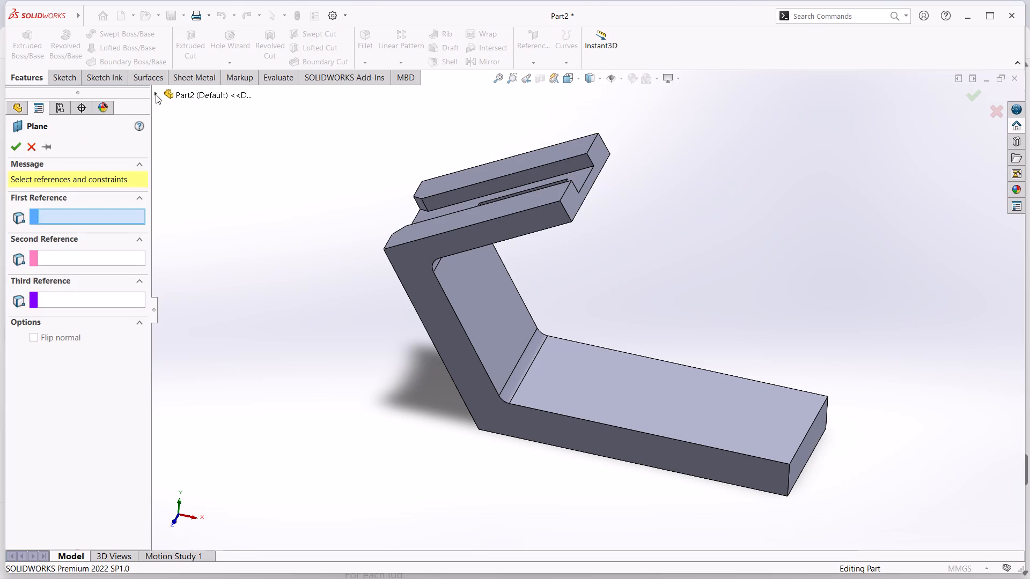
click(157, 95)
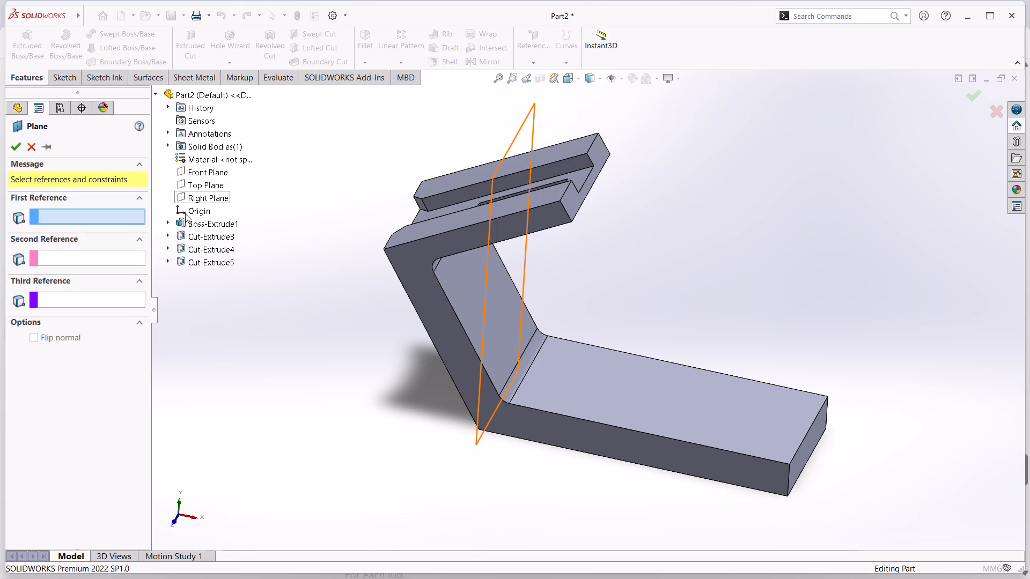
click(210, 197)
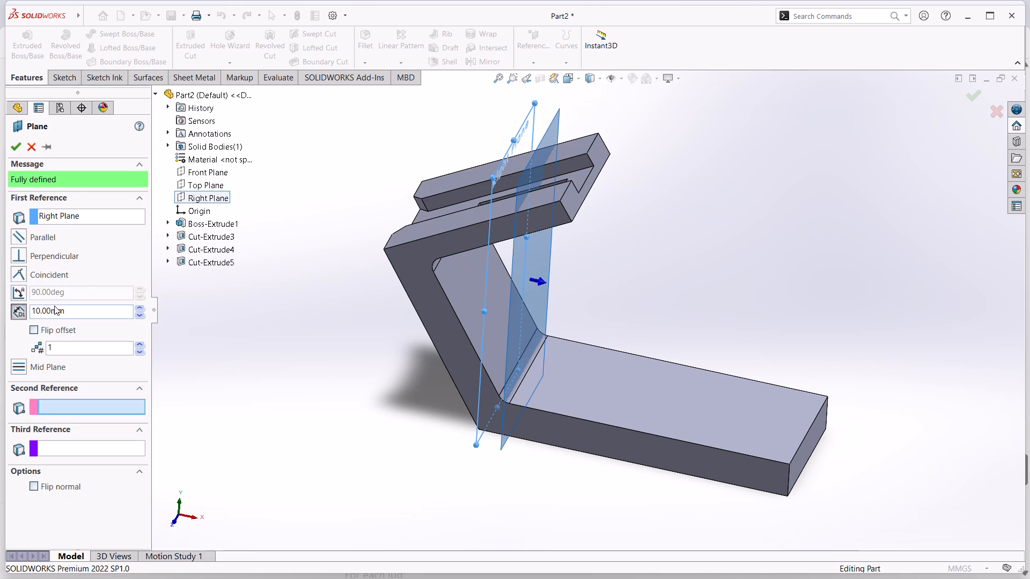
click(69, 309)
drag(72, 310, 0, 312)
text(125)
key(Return)
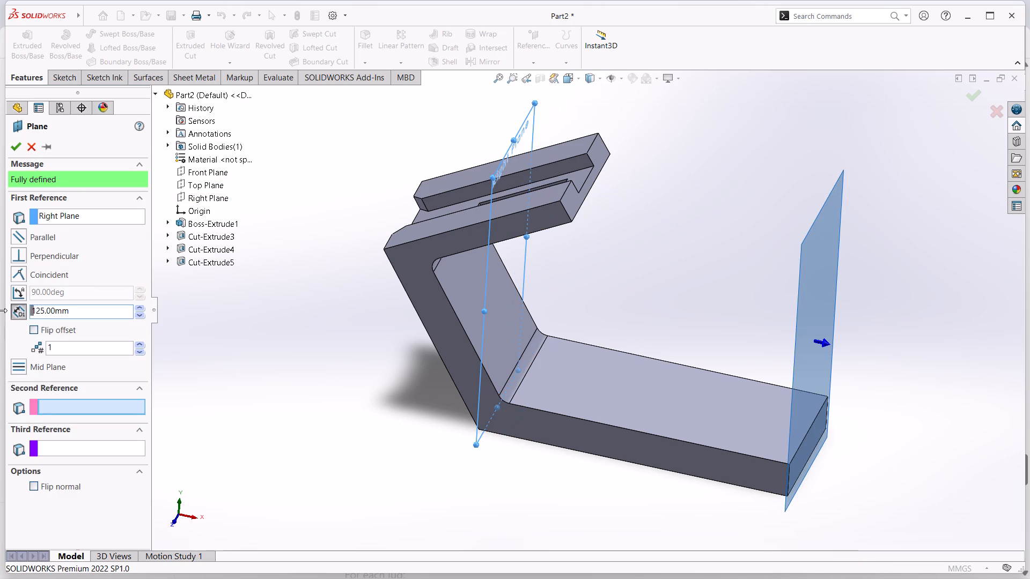
key(Return)
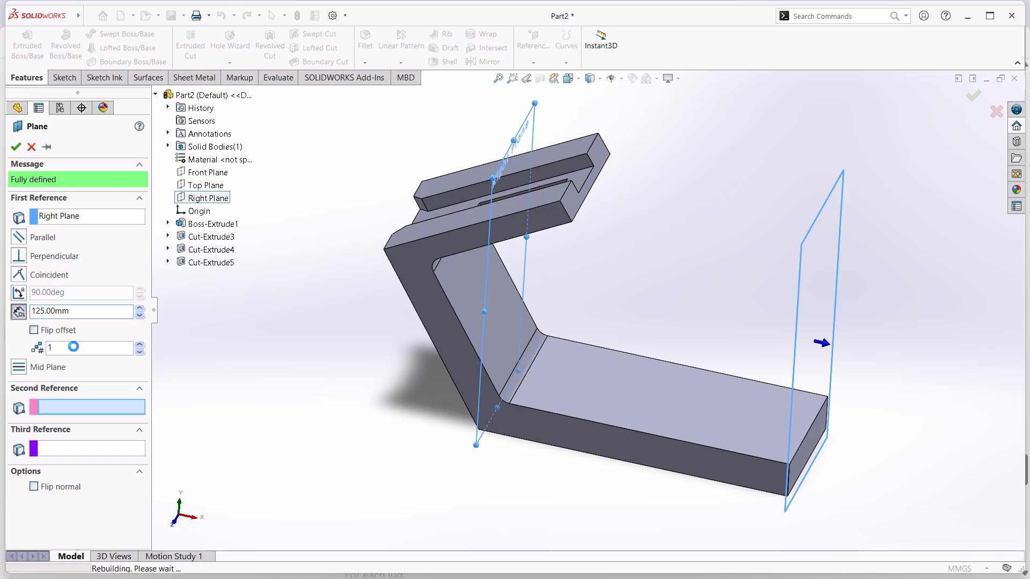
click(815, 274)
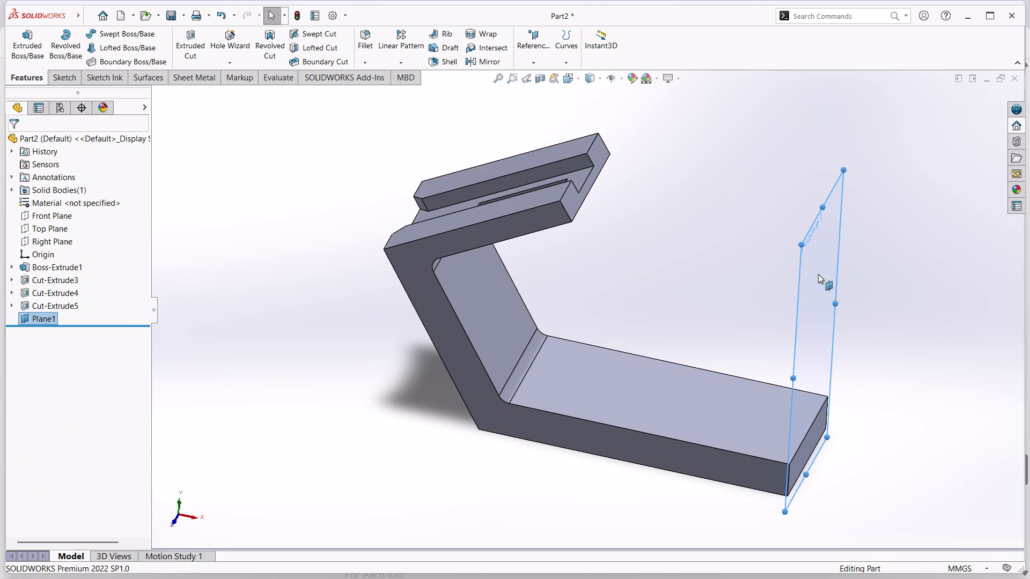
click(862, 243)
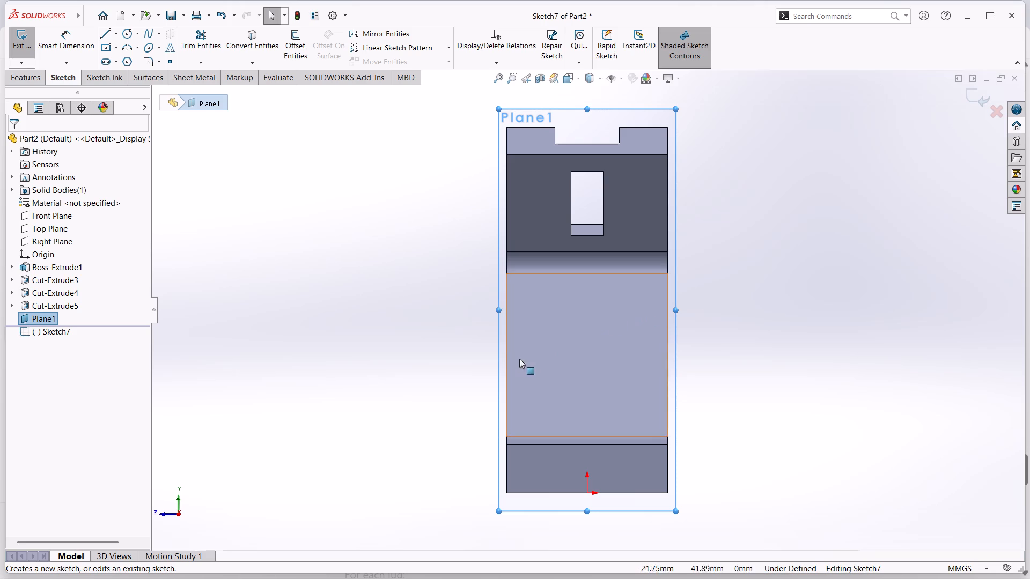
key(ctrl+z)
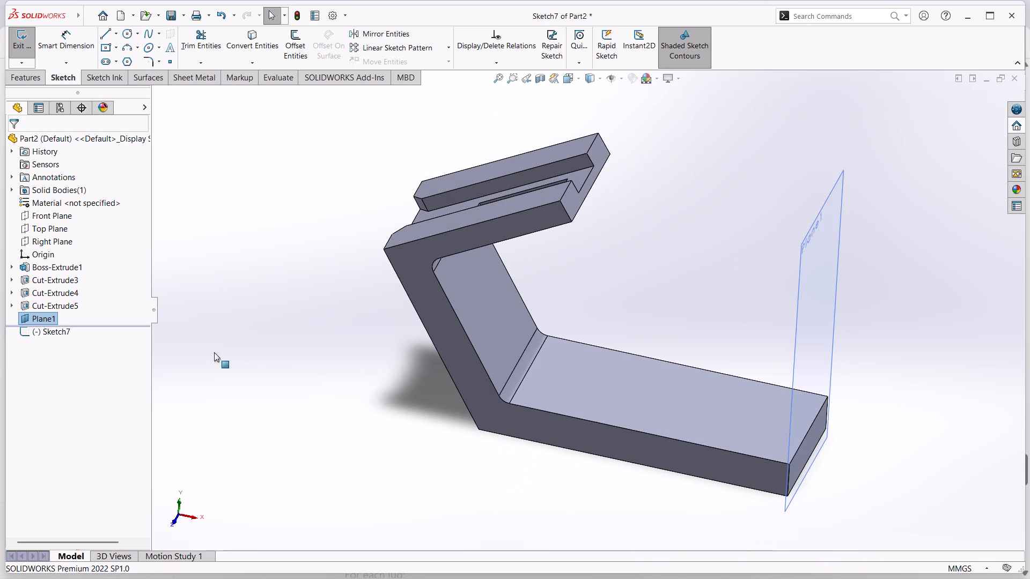
Edit the new reference plane and set its offset from the Right Plane to 100 mm.
right_click(42, 320)
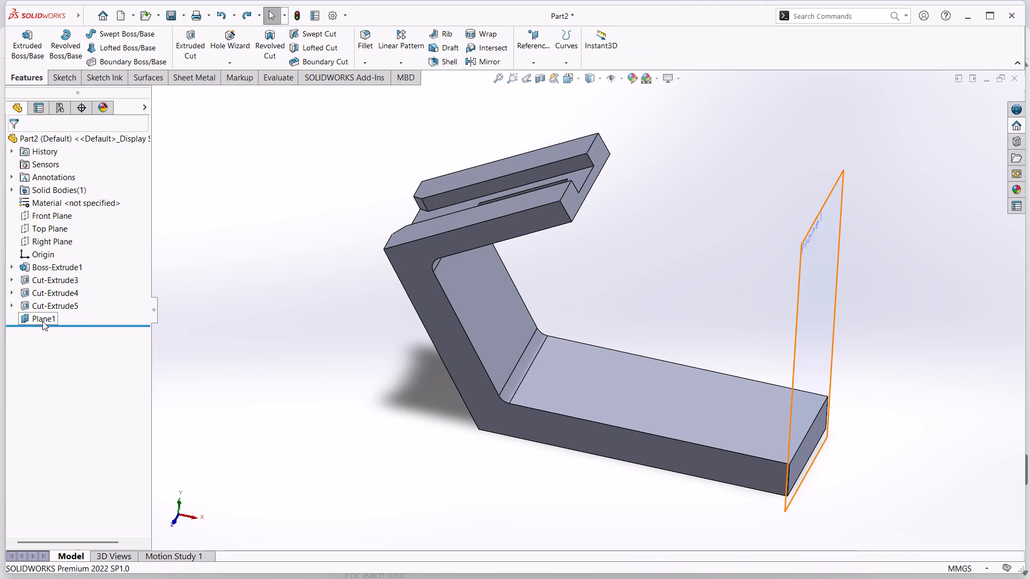
click(56, 288)
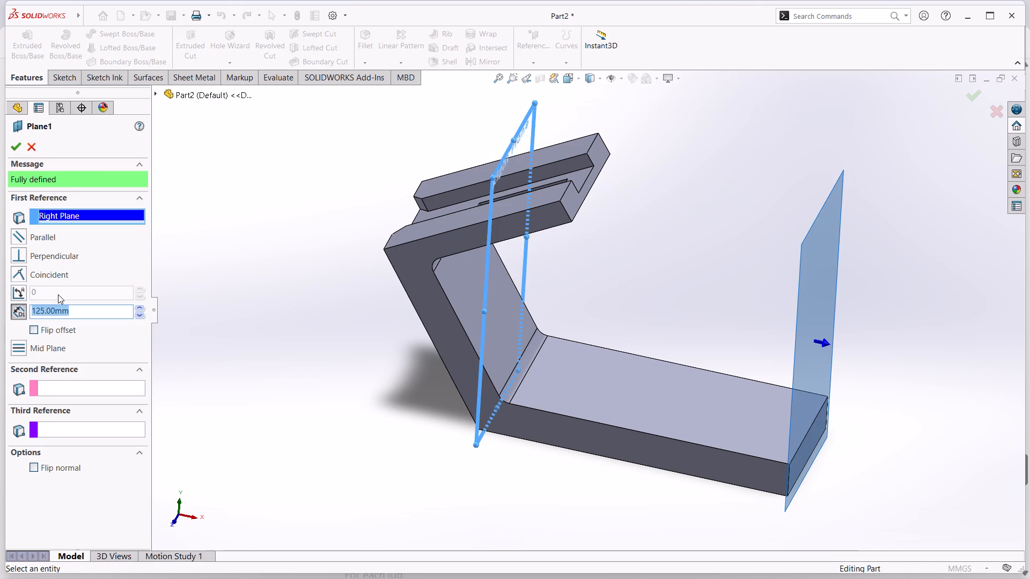
text(100)
key(Return)
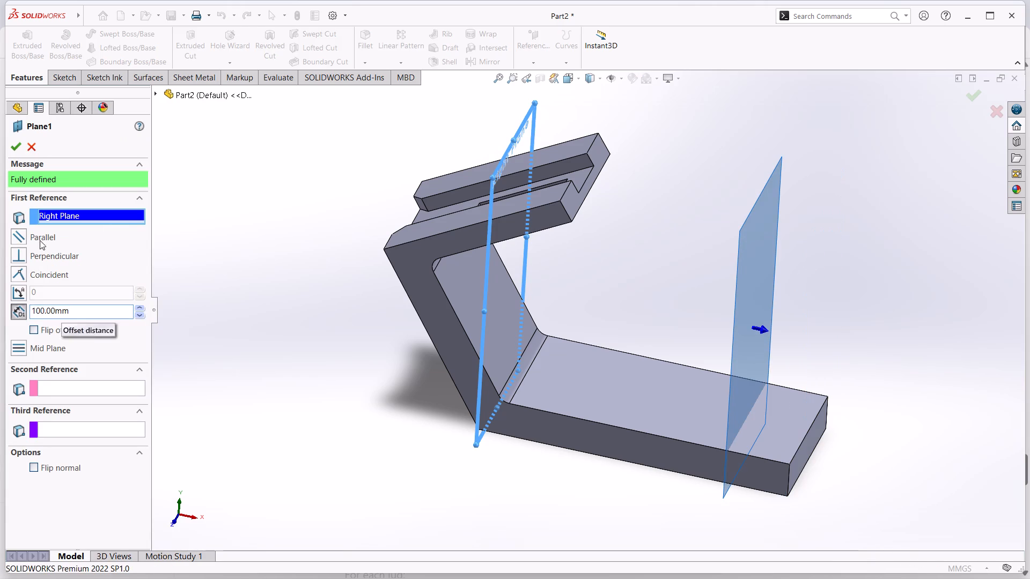
key(Return)
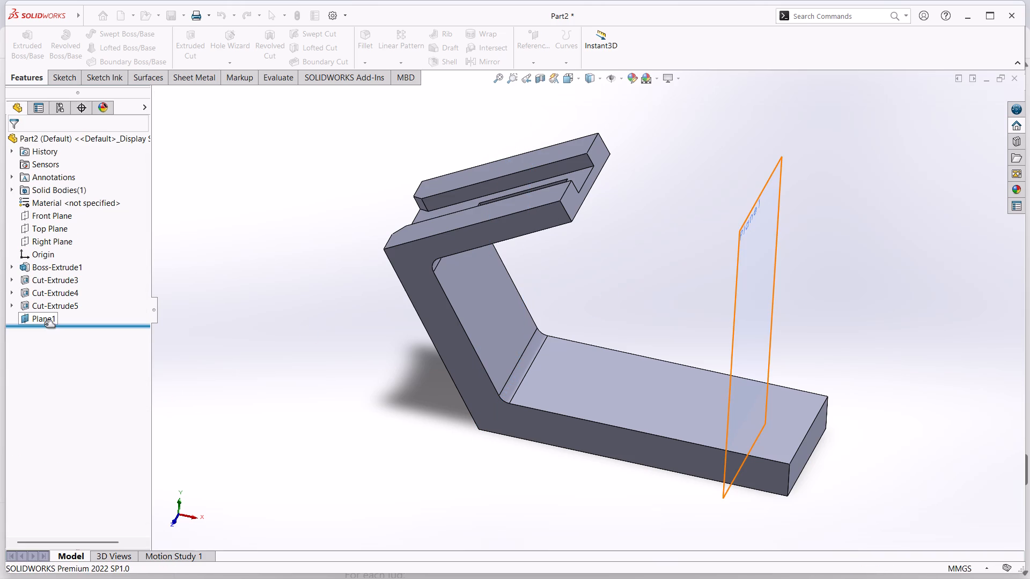
Sketch a centre rectangle about 27.5 by 81.5 mm on the offset plane, centred on the midpoint of the lower arm's top end edge.
right_click(45, 323)
right_click(41, 318)
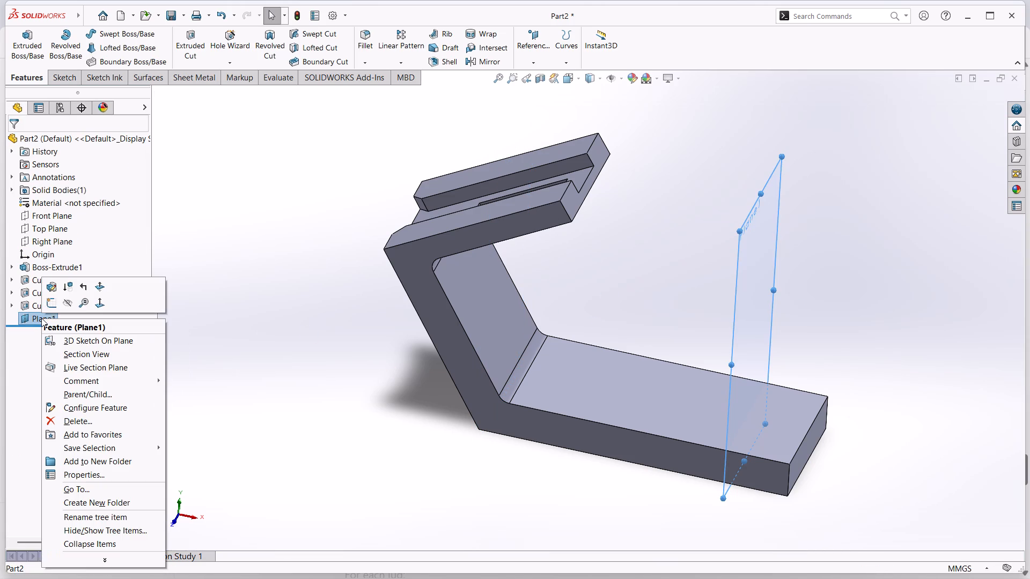
click(50, 304)
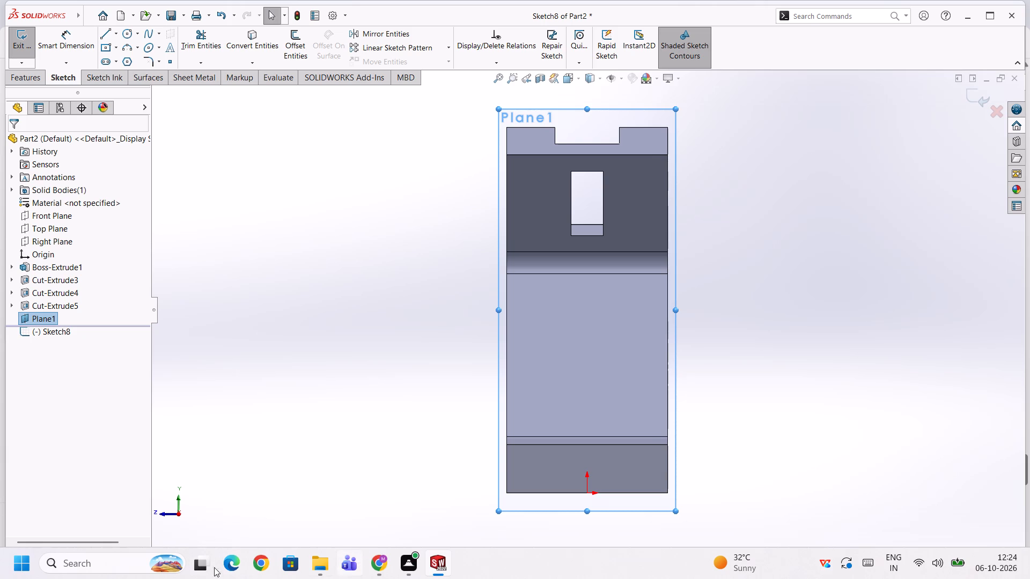
click(106, 49)
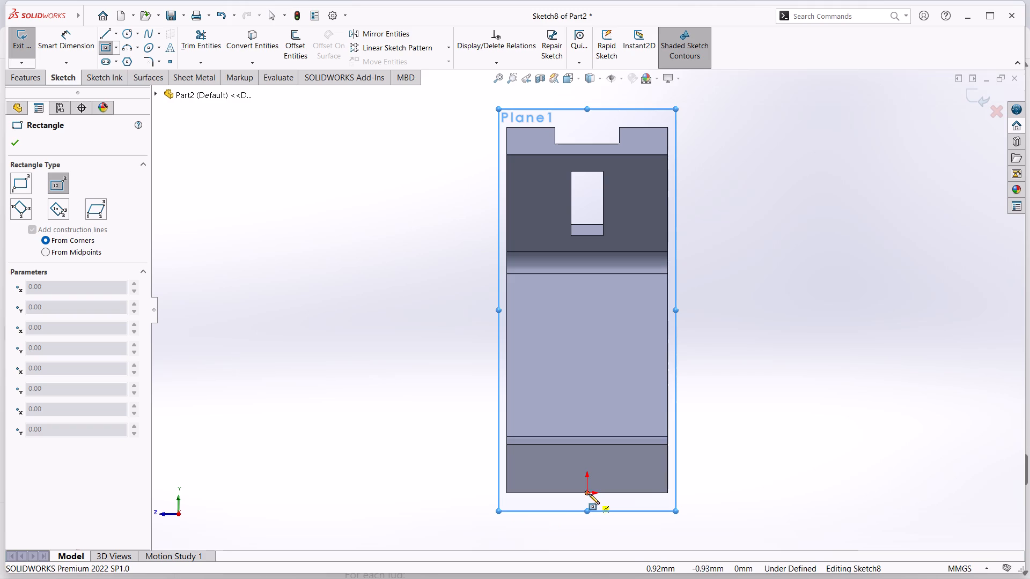
middle_click(385, 463)
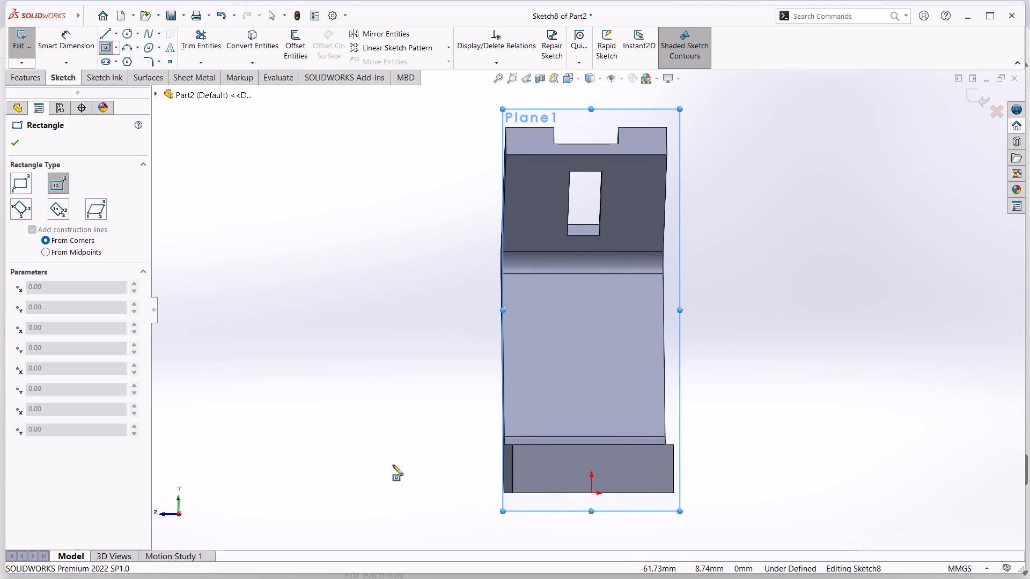
key(ctrl+8)
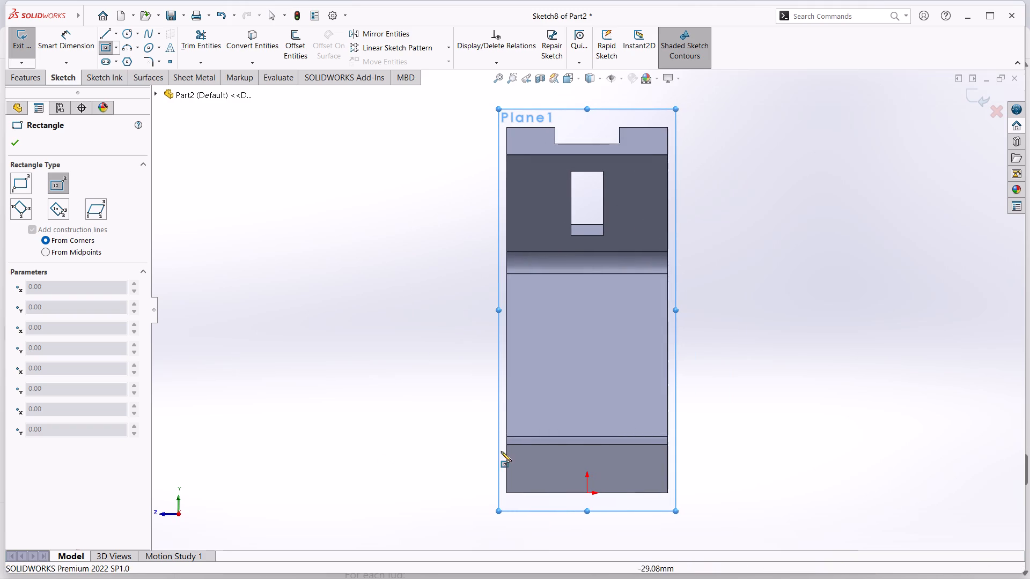
click(587, 446)
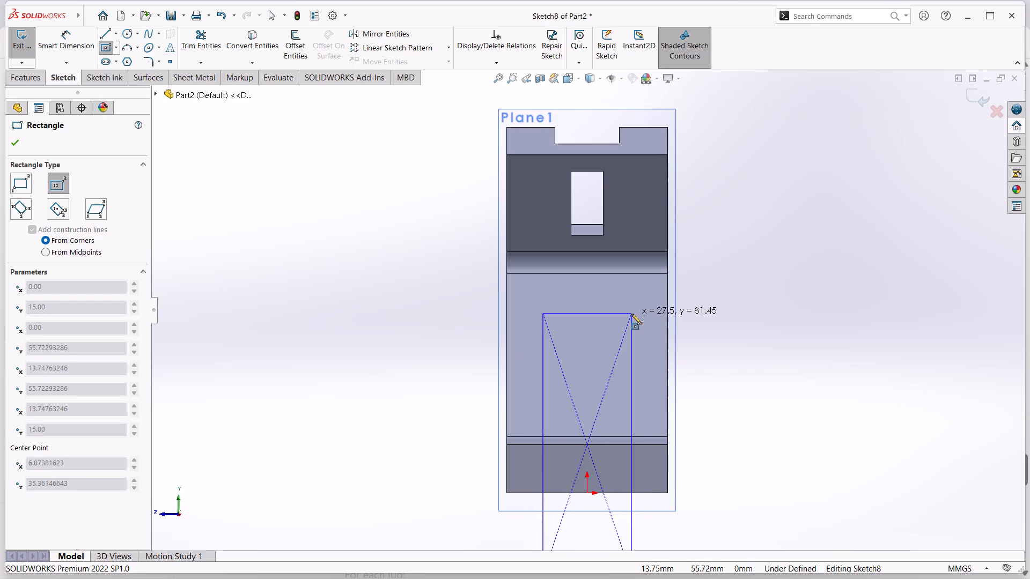
click(631, 314)
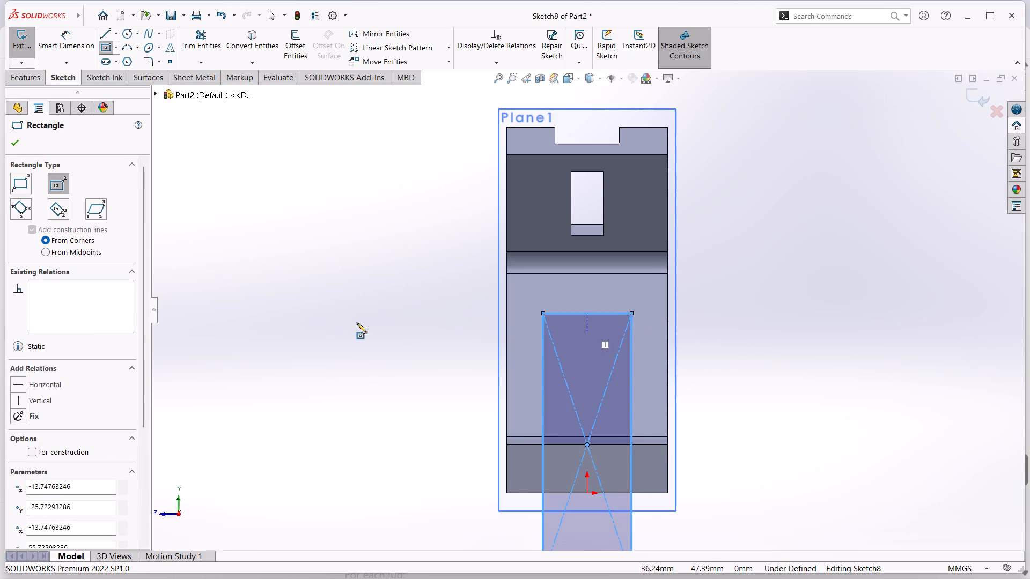
Dimension the distance from the lower arm's top end edge to the rectangle's upper side and set it to 28+18 mm.
click(55, 42)
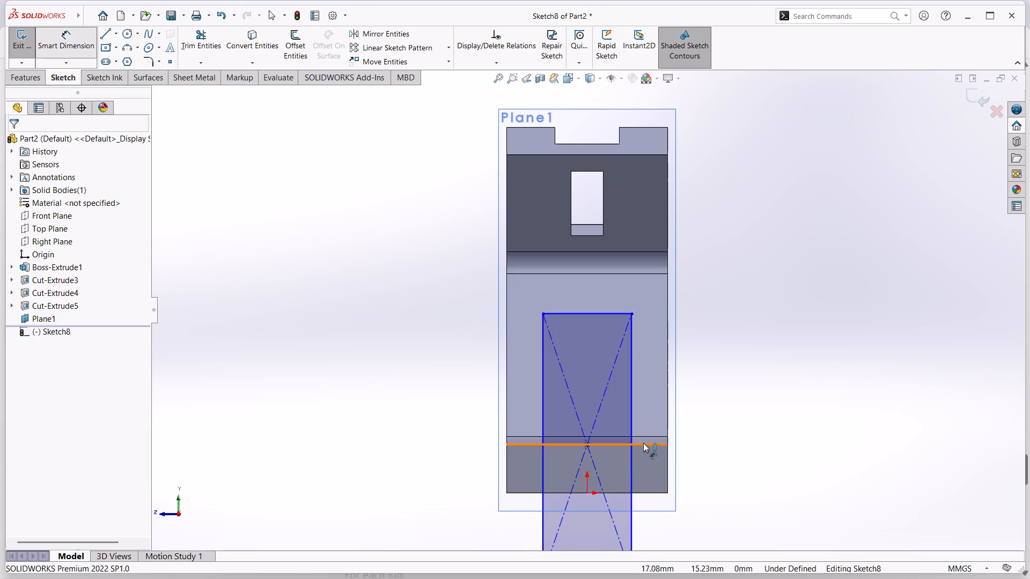
click(643, 444)
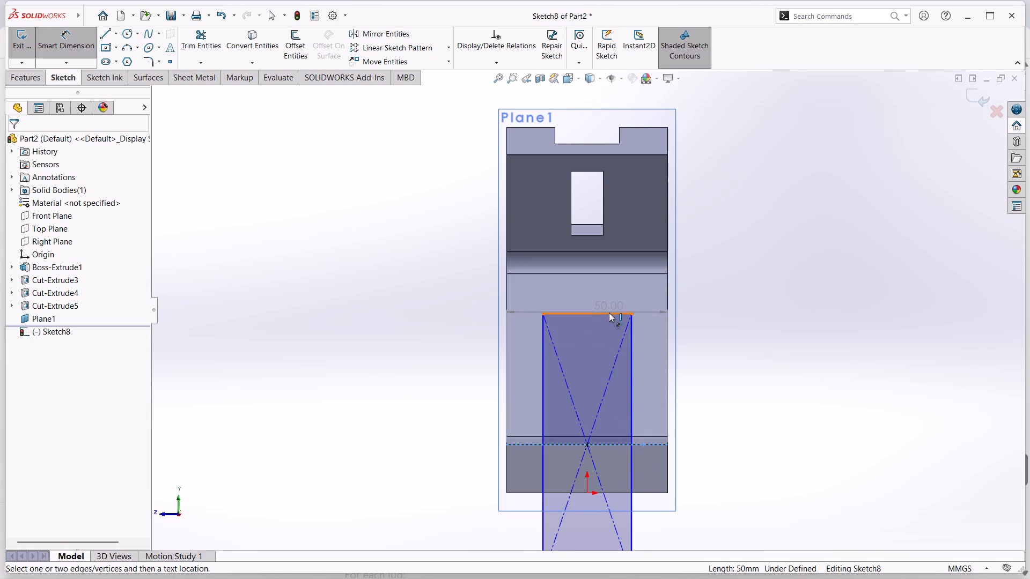
click(609, 313)
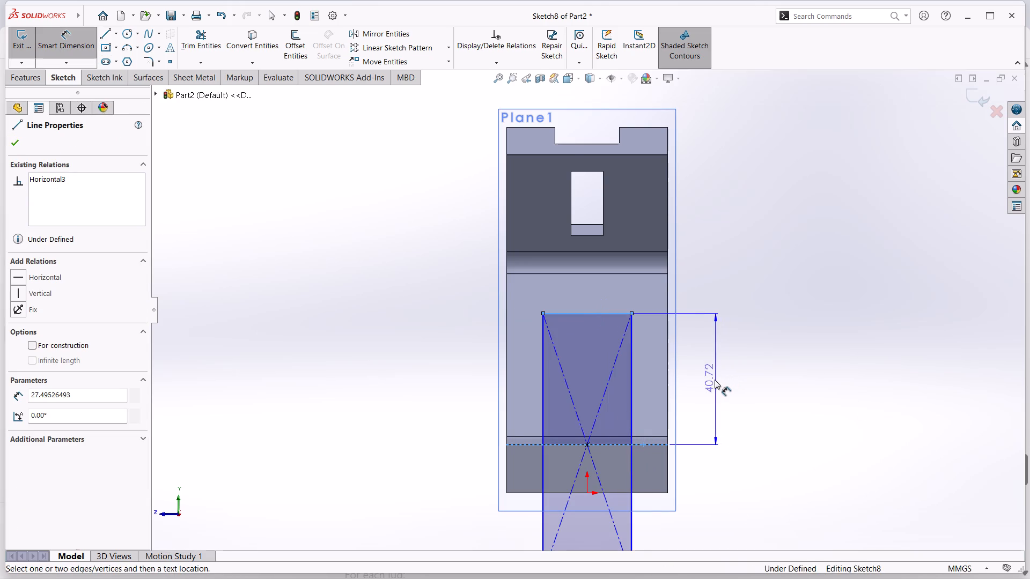
click(715, 381)
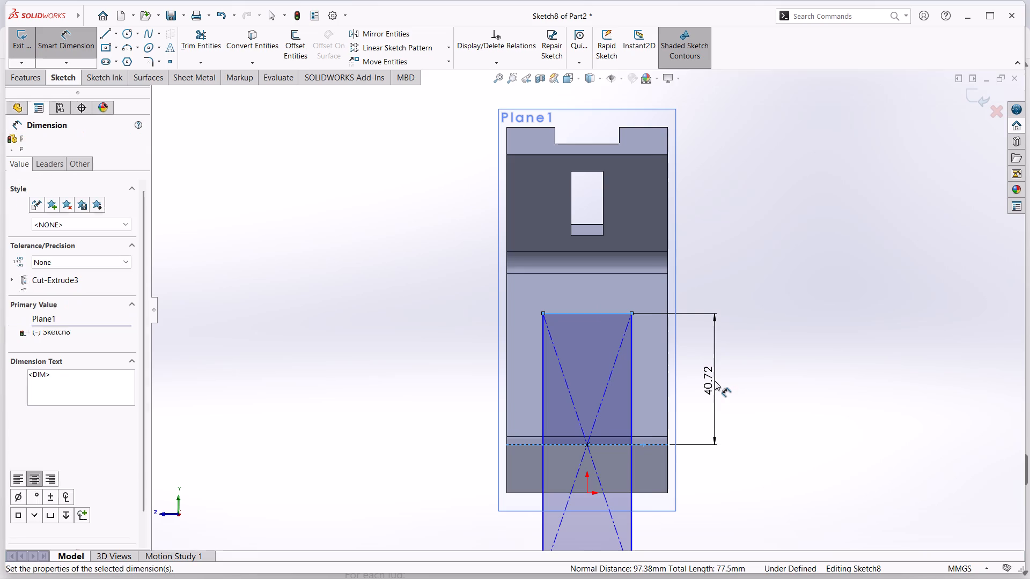
text(28)
key(minus)
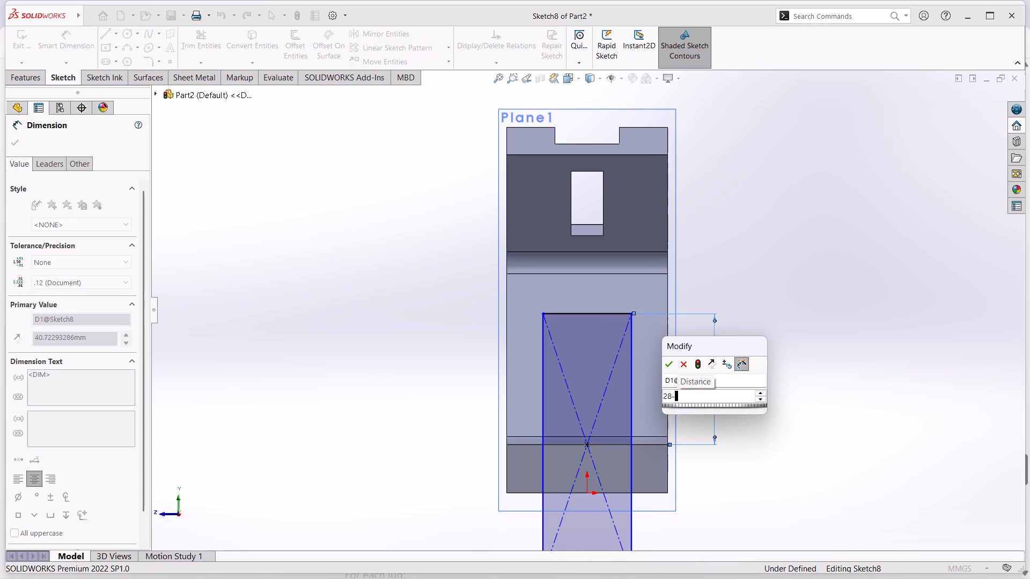
key(BackSpace)
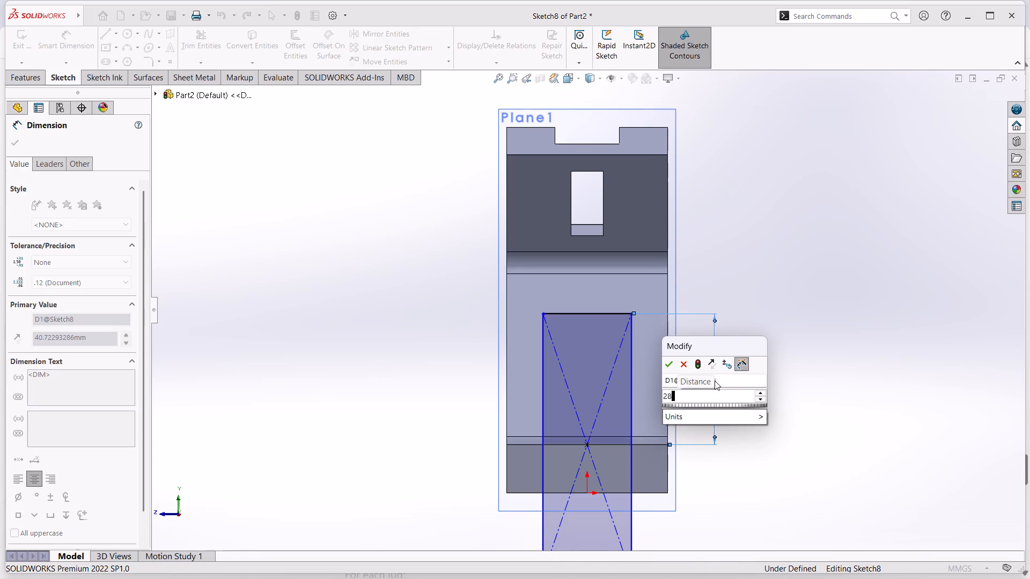
text(+18)
key(Return)
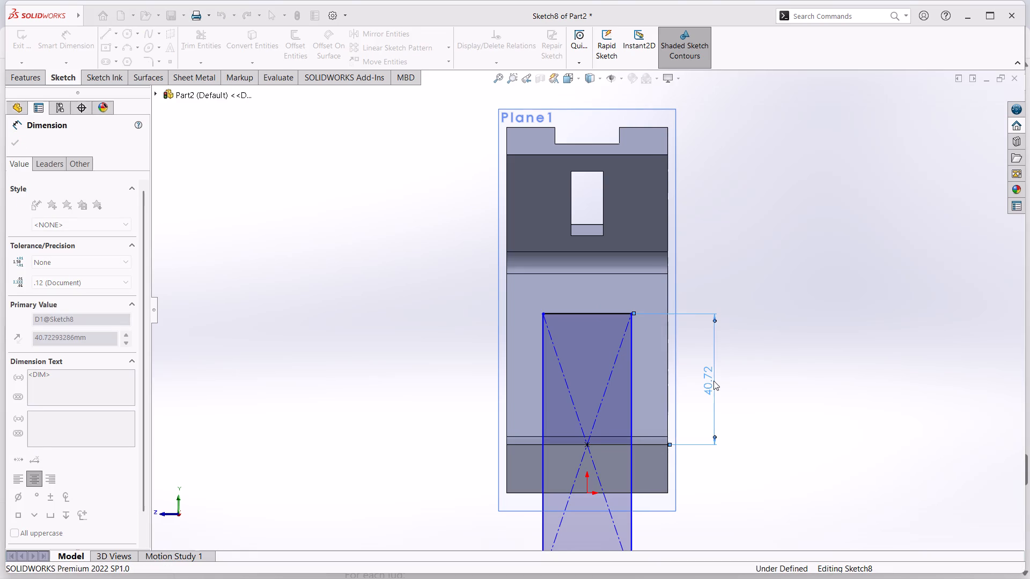
click(791, 412)
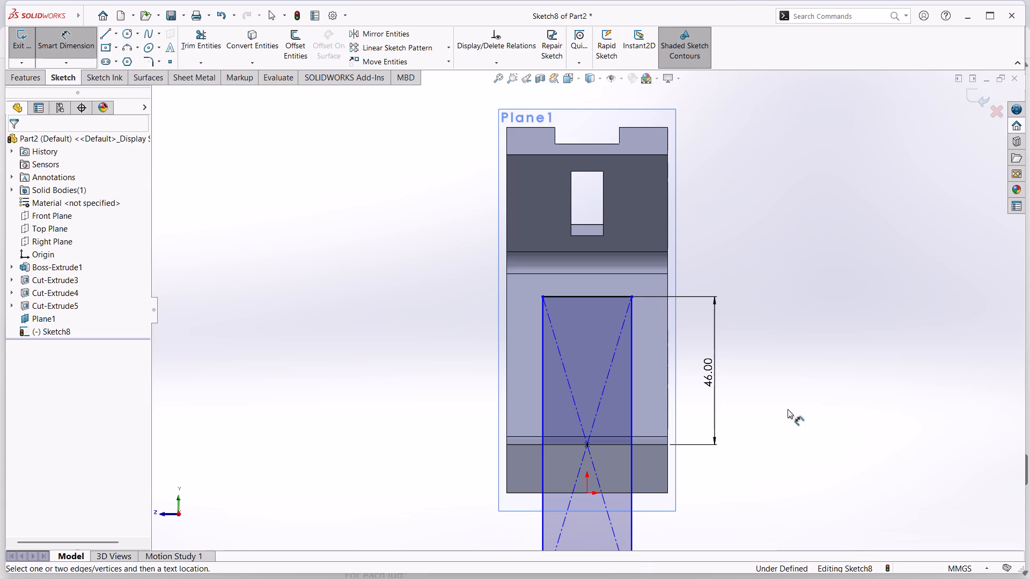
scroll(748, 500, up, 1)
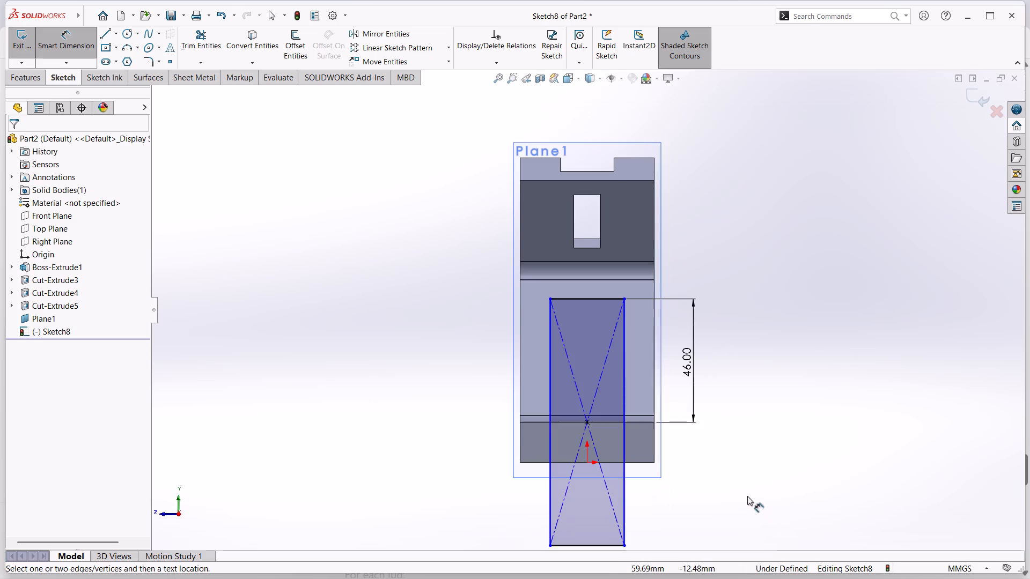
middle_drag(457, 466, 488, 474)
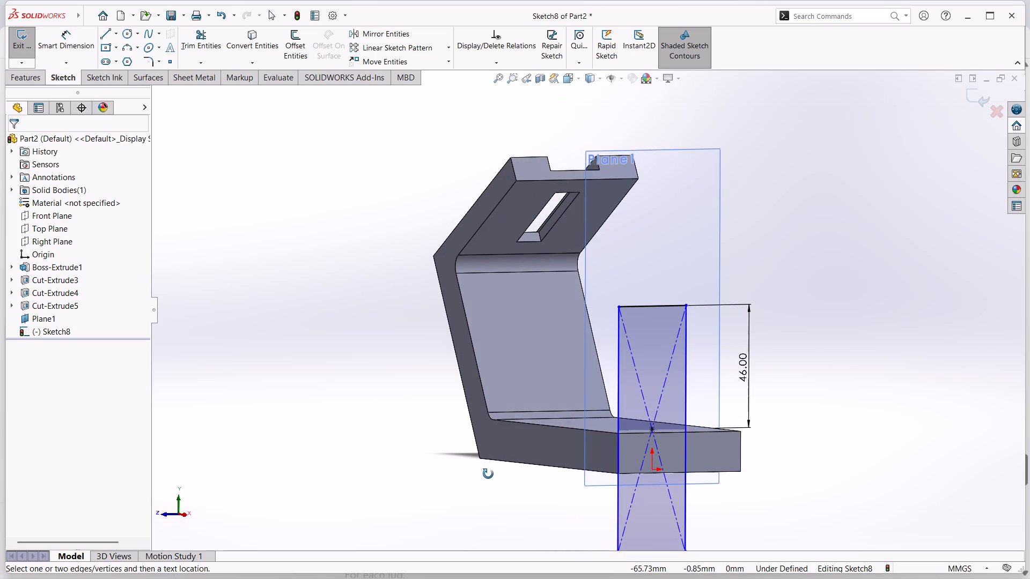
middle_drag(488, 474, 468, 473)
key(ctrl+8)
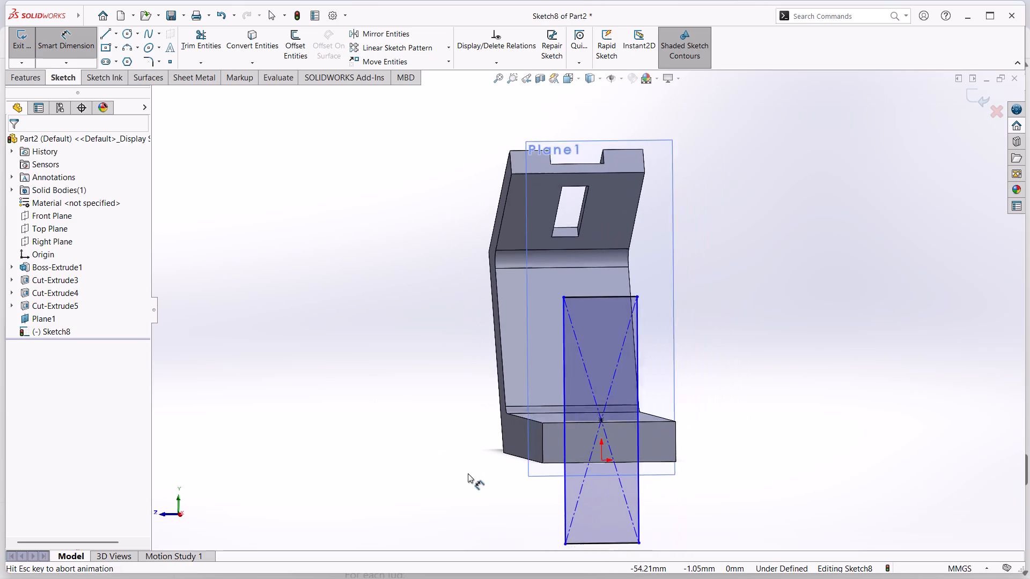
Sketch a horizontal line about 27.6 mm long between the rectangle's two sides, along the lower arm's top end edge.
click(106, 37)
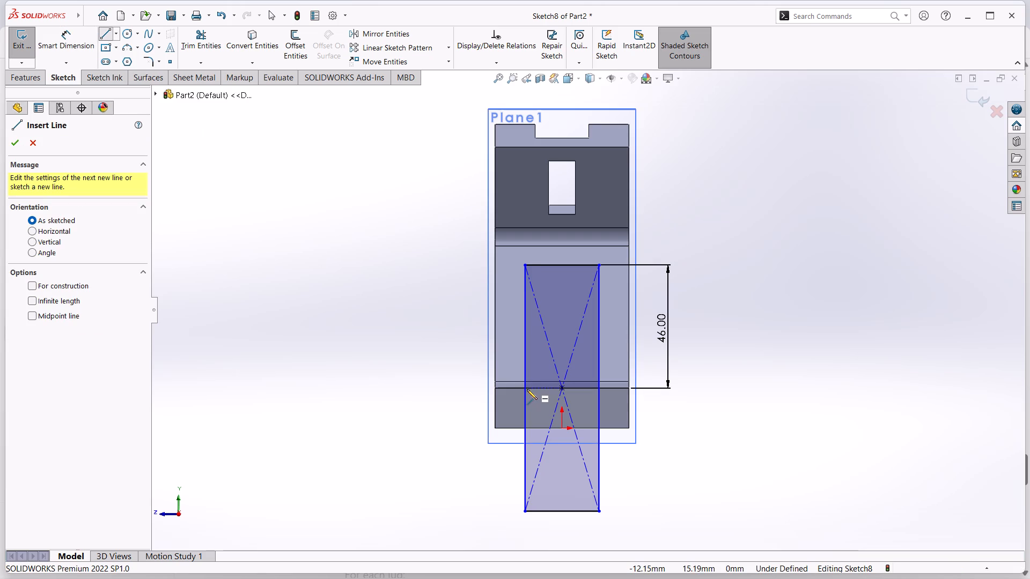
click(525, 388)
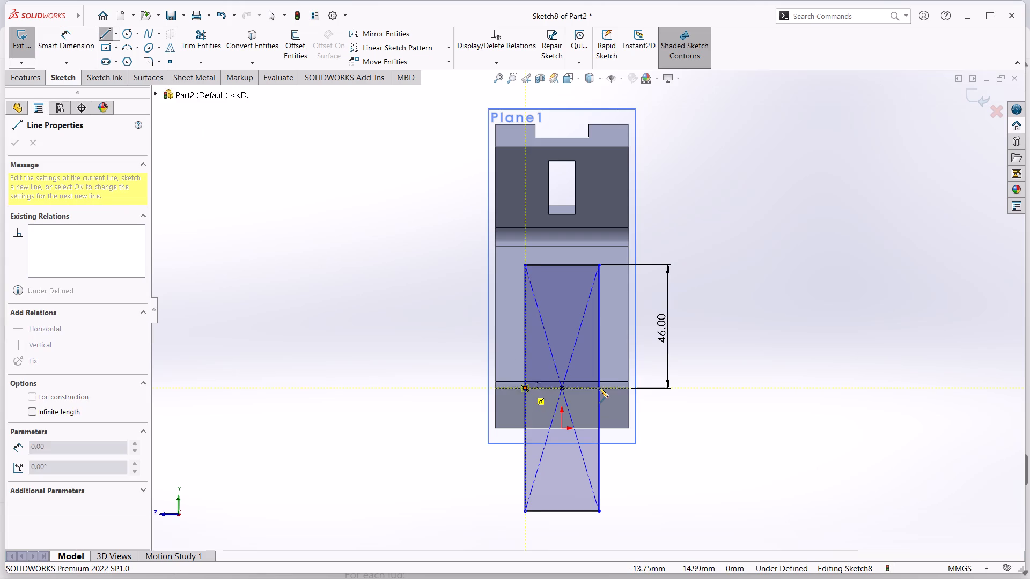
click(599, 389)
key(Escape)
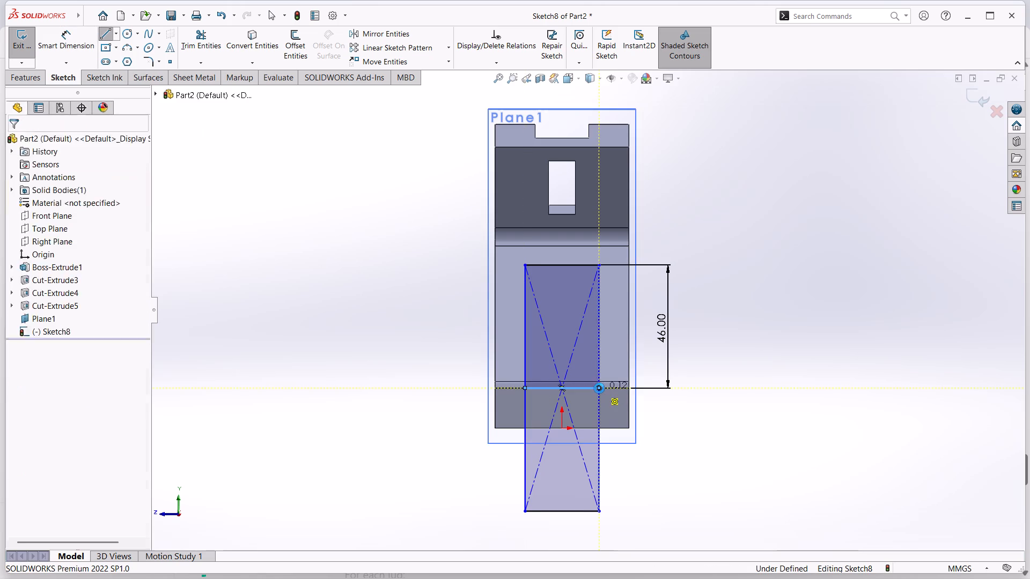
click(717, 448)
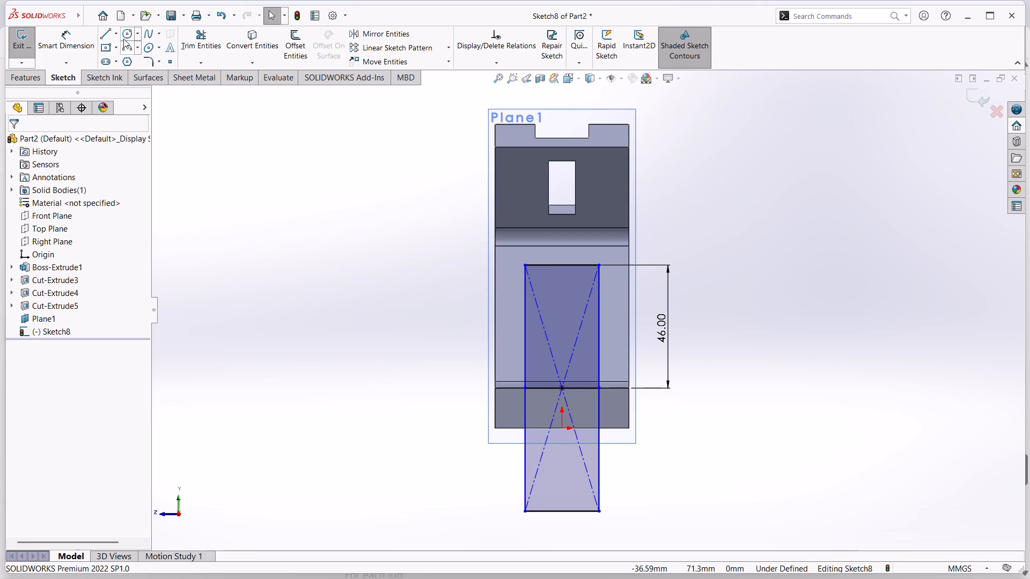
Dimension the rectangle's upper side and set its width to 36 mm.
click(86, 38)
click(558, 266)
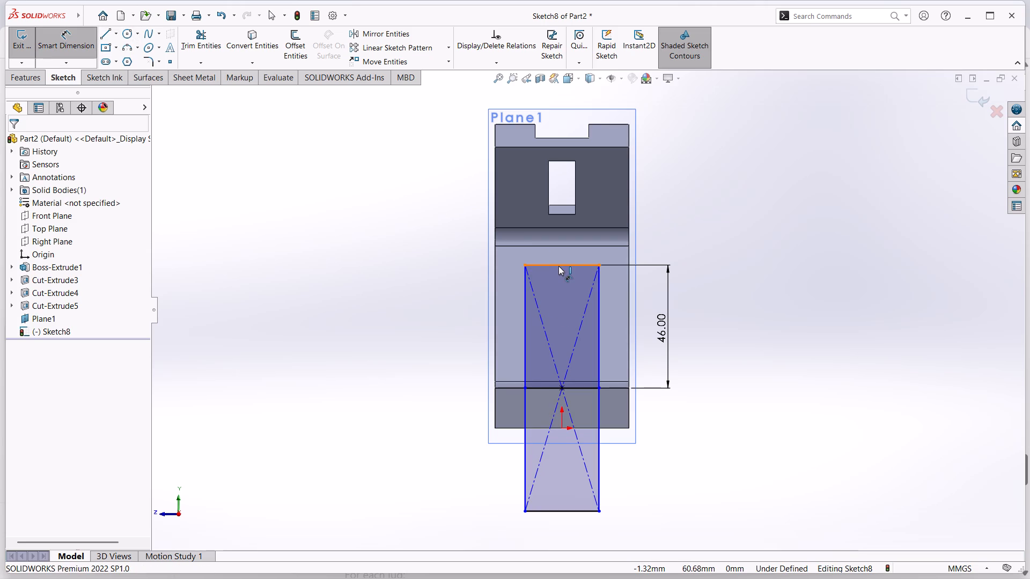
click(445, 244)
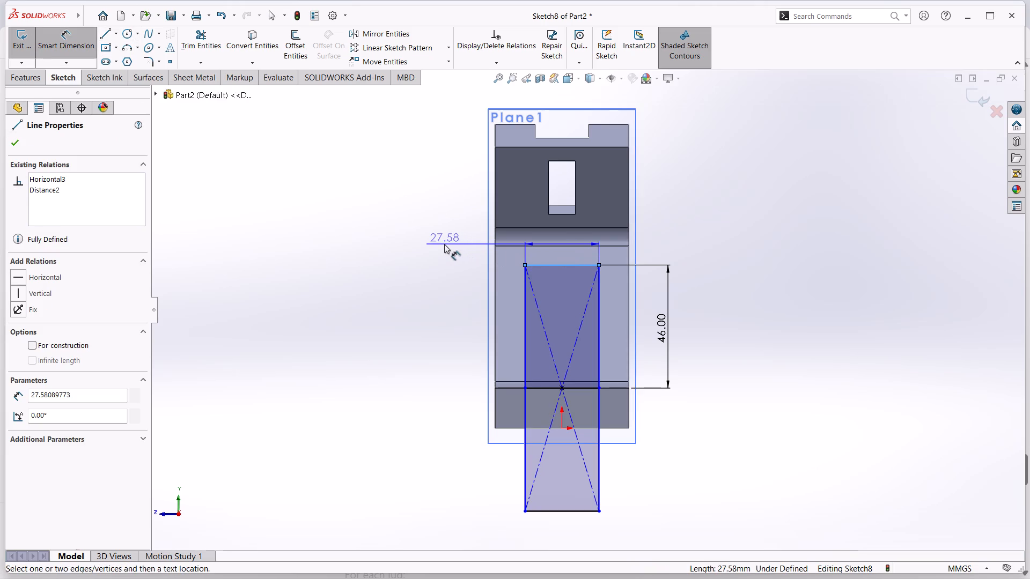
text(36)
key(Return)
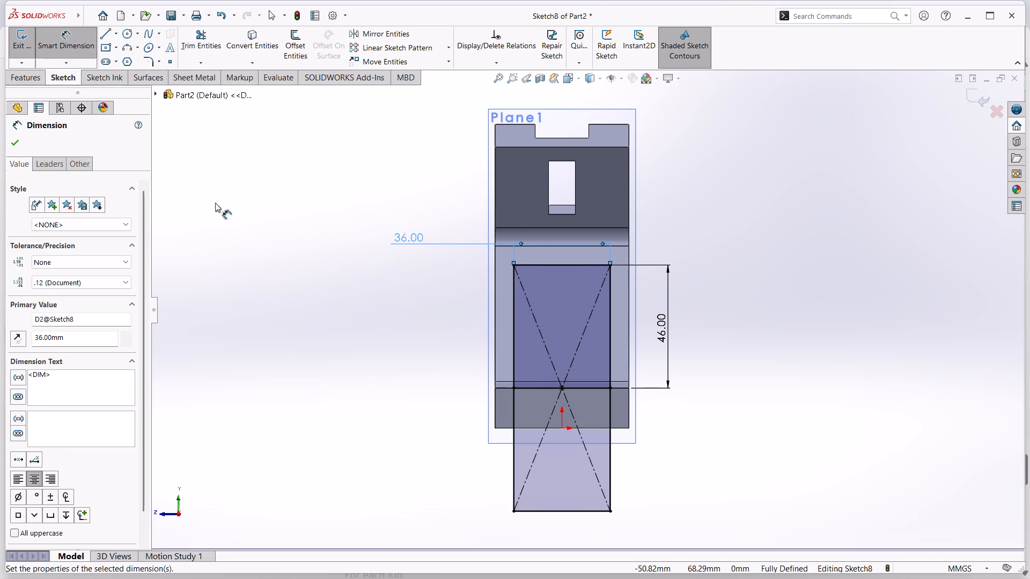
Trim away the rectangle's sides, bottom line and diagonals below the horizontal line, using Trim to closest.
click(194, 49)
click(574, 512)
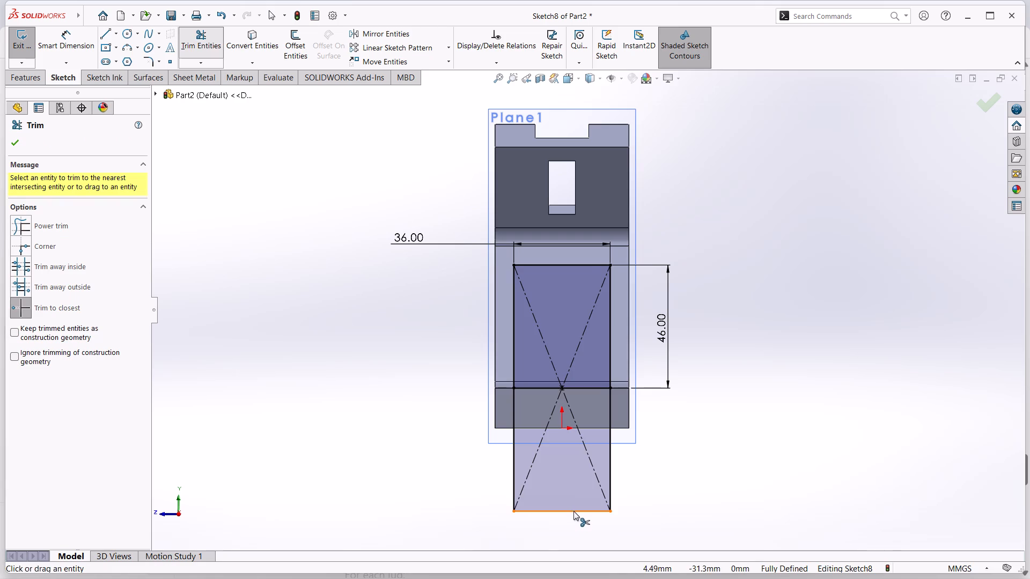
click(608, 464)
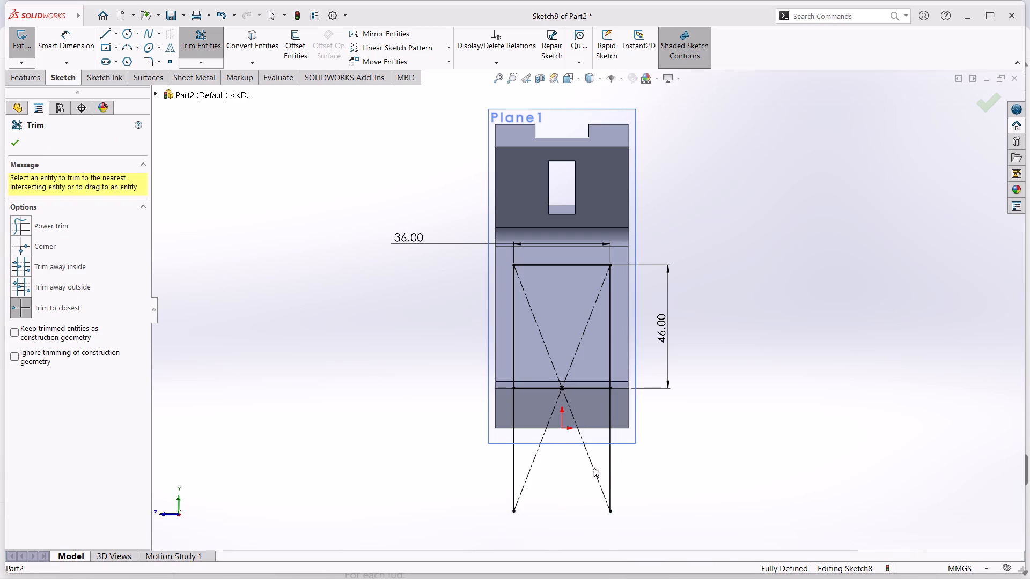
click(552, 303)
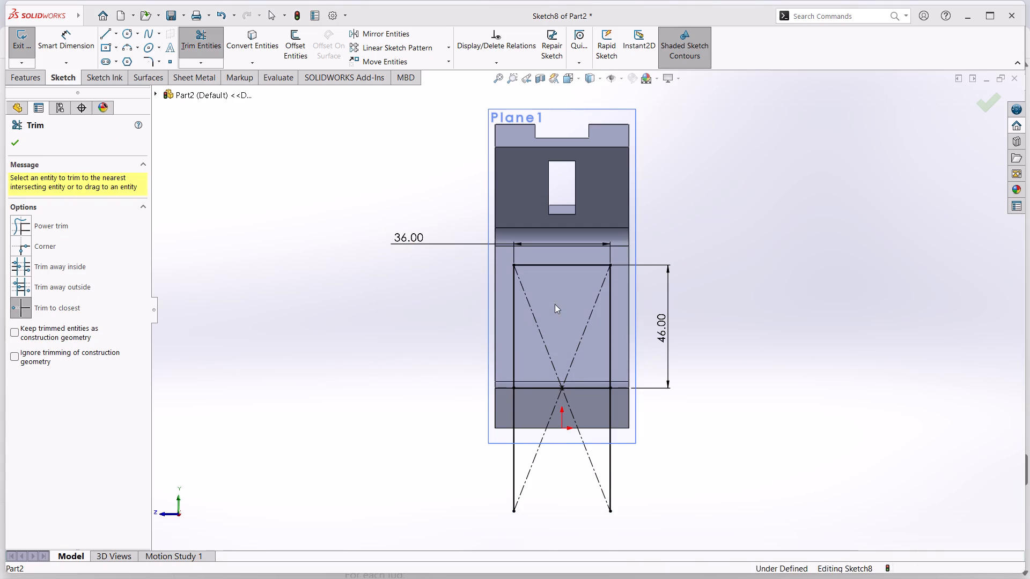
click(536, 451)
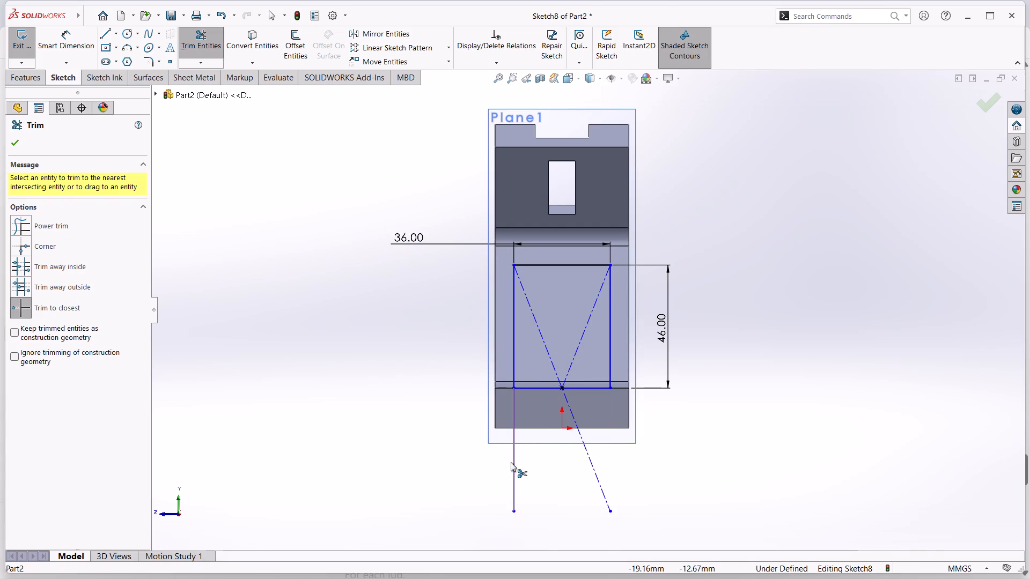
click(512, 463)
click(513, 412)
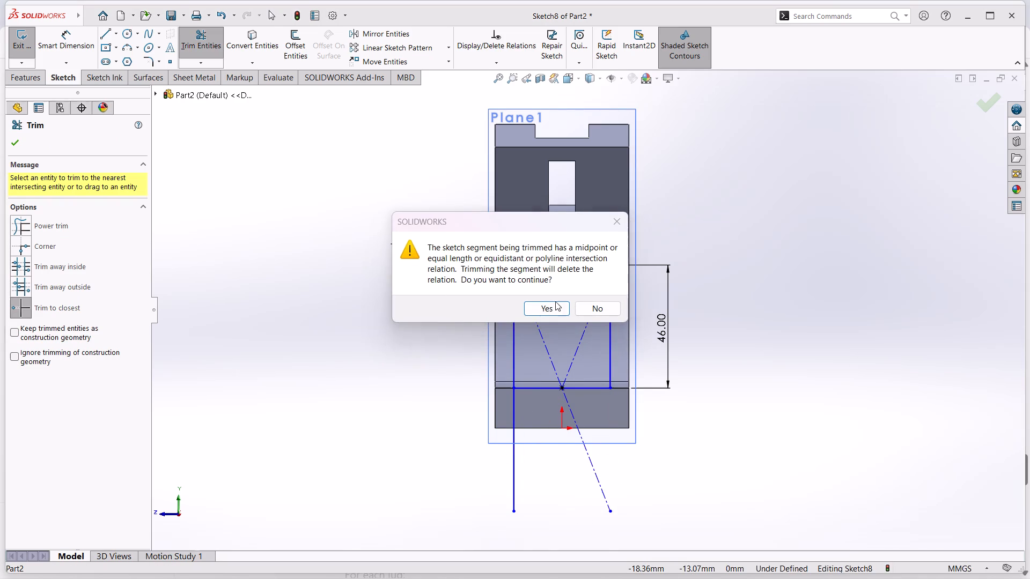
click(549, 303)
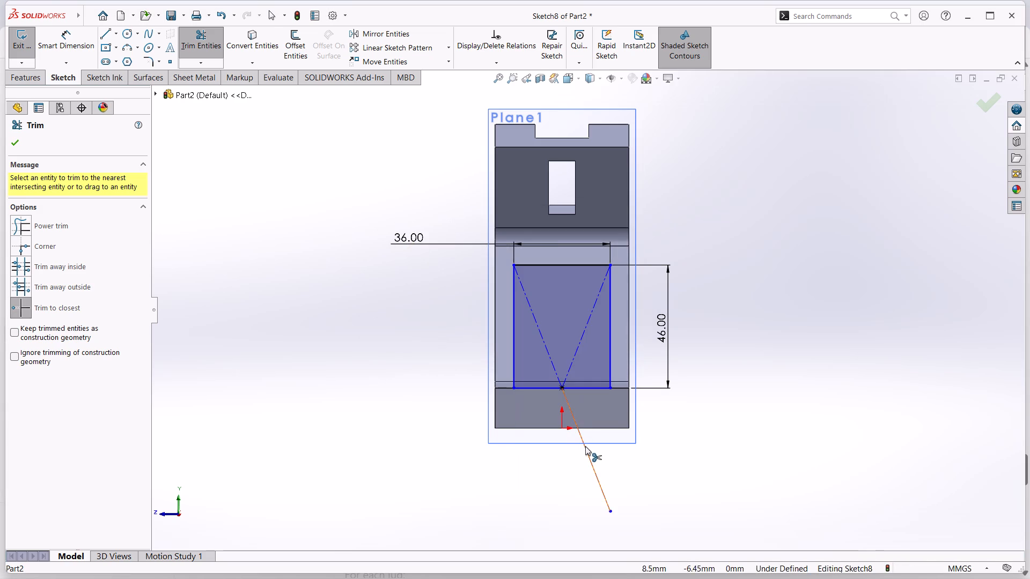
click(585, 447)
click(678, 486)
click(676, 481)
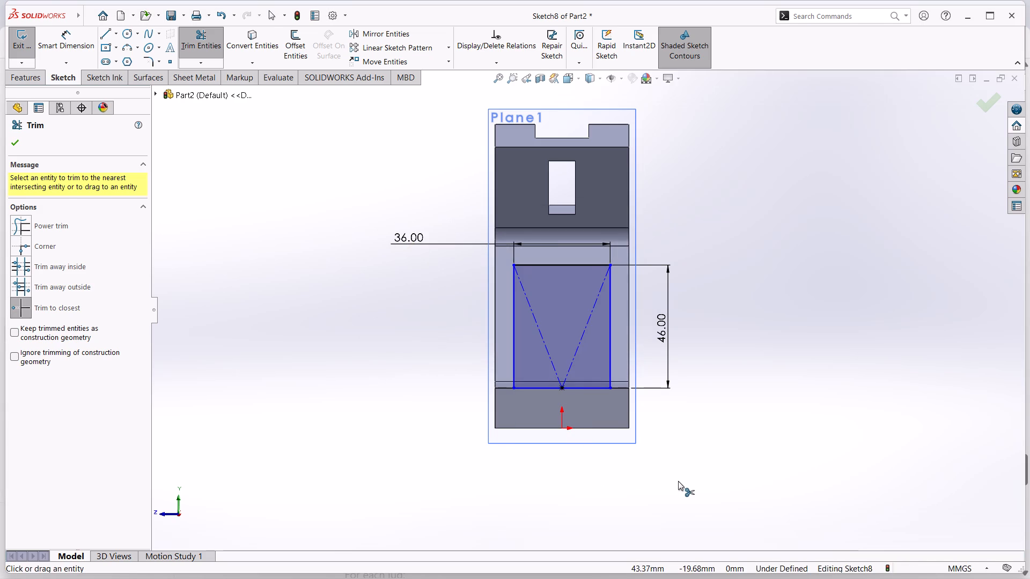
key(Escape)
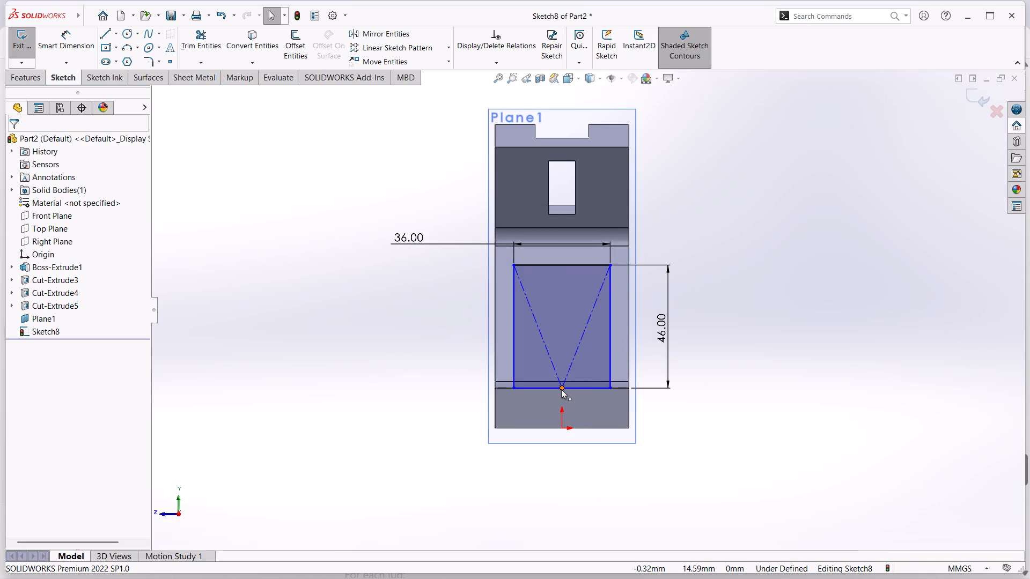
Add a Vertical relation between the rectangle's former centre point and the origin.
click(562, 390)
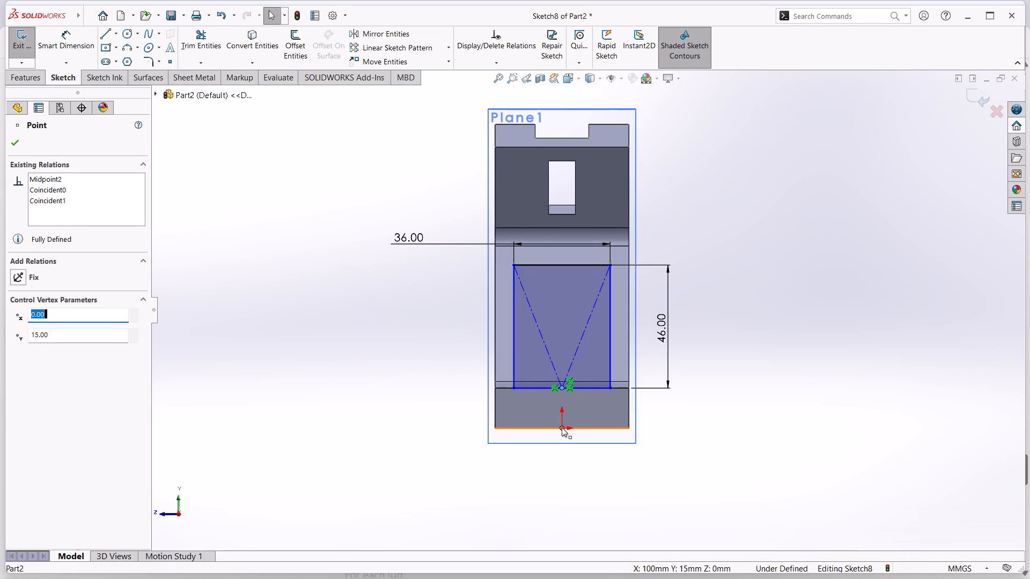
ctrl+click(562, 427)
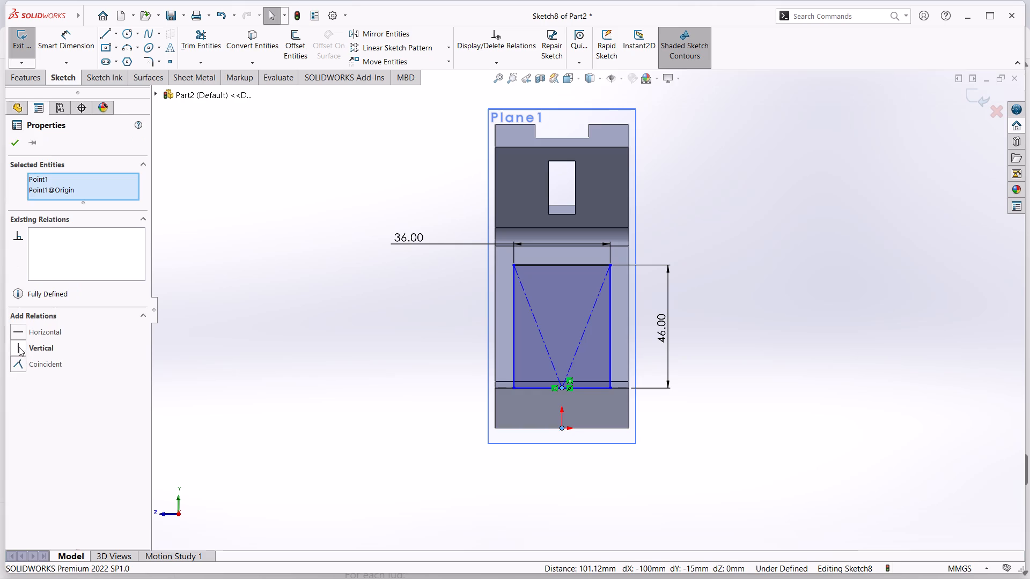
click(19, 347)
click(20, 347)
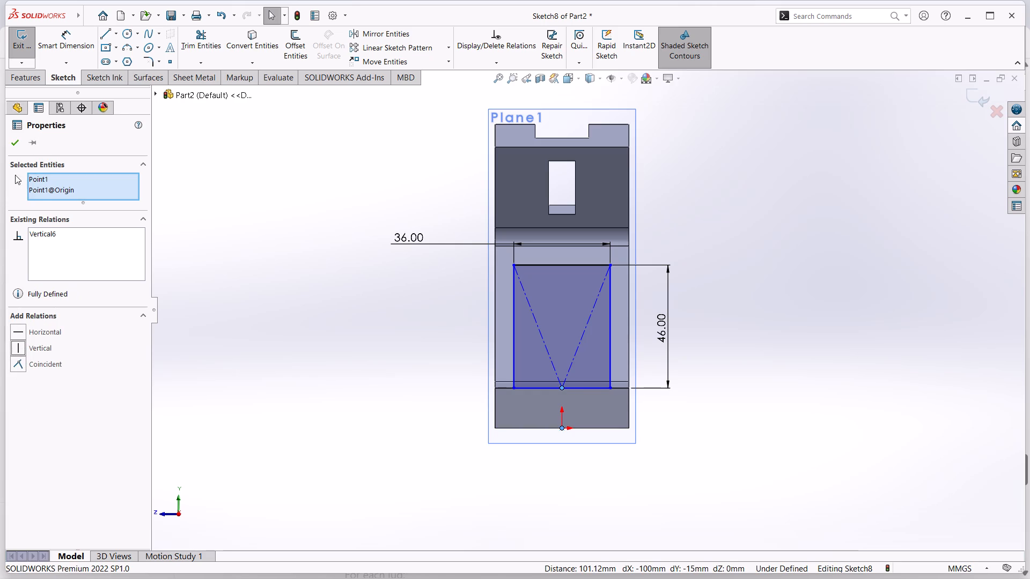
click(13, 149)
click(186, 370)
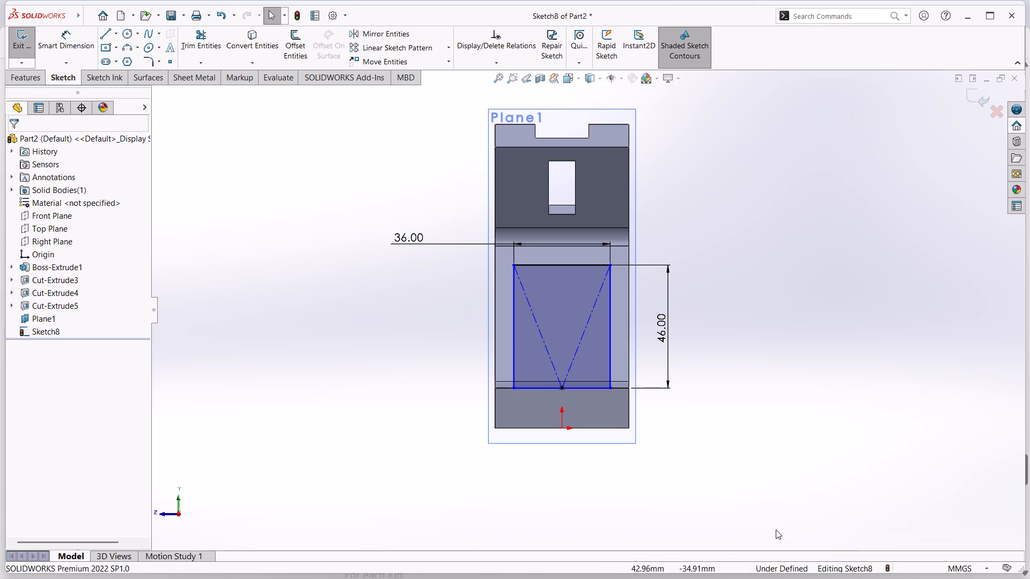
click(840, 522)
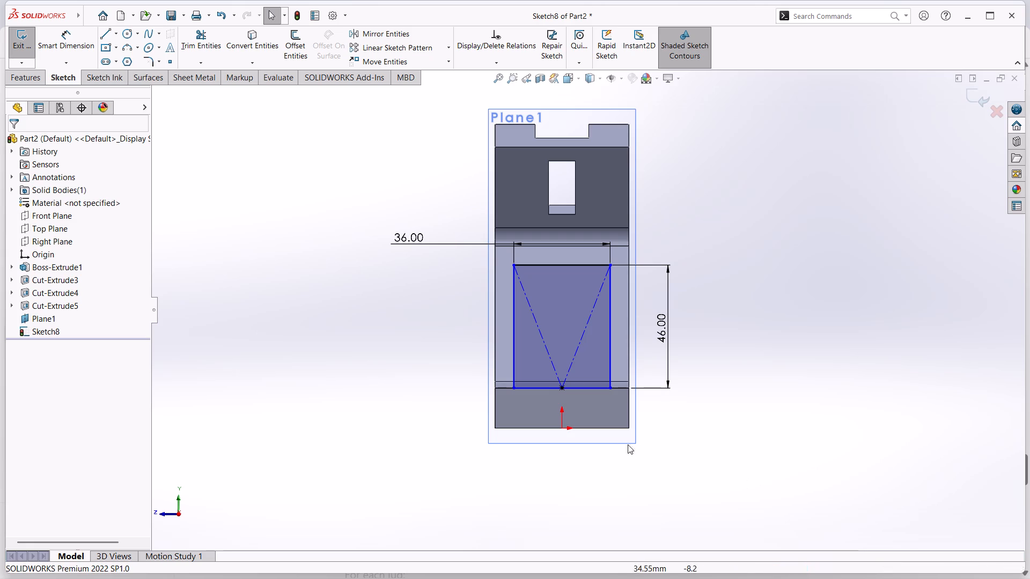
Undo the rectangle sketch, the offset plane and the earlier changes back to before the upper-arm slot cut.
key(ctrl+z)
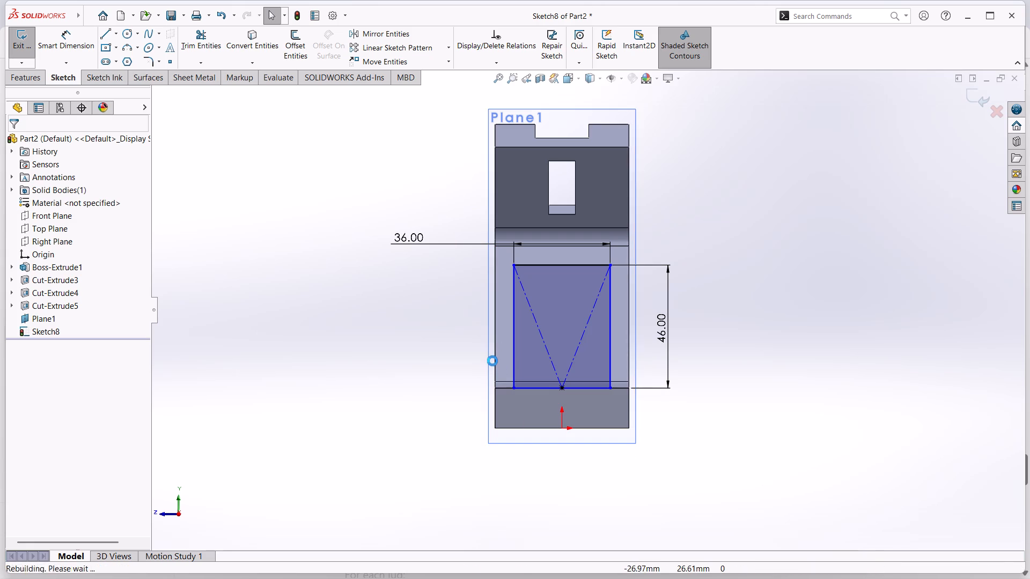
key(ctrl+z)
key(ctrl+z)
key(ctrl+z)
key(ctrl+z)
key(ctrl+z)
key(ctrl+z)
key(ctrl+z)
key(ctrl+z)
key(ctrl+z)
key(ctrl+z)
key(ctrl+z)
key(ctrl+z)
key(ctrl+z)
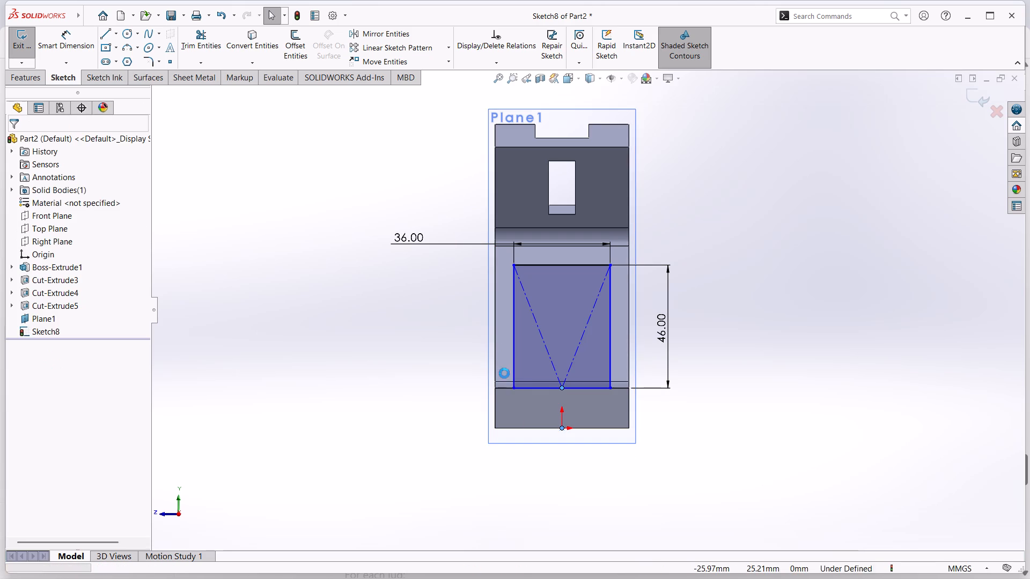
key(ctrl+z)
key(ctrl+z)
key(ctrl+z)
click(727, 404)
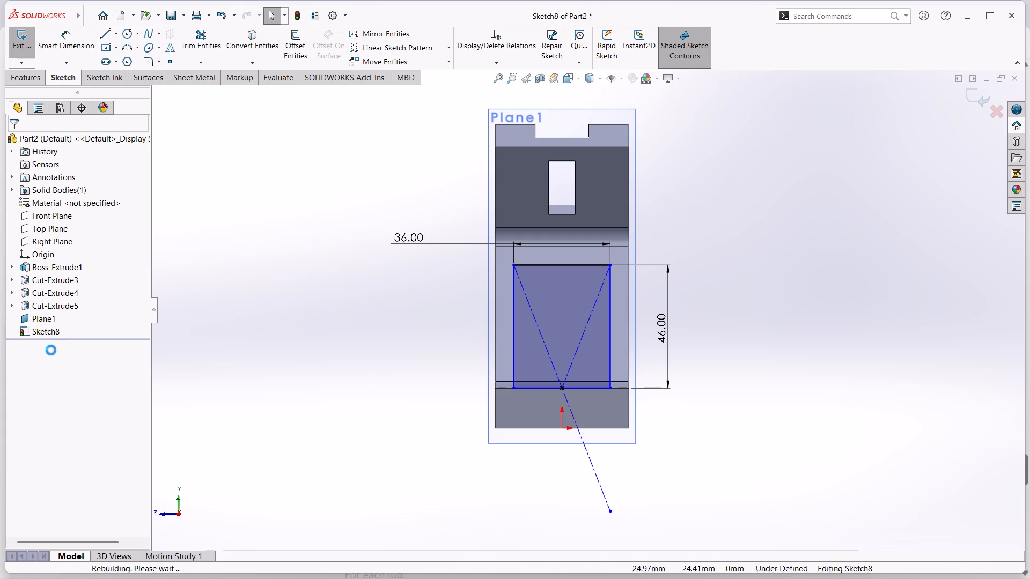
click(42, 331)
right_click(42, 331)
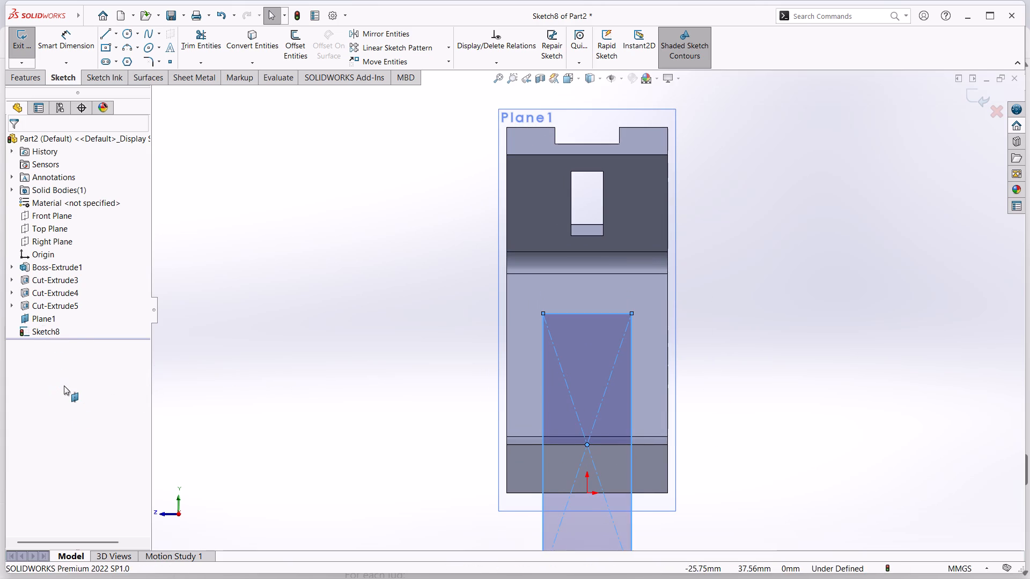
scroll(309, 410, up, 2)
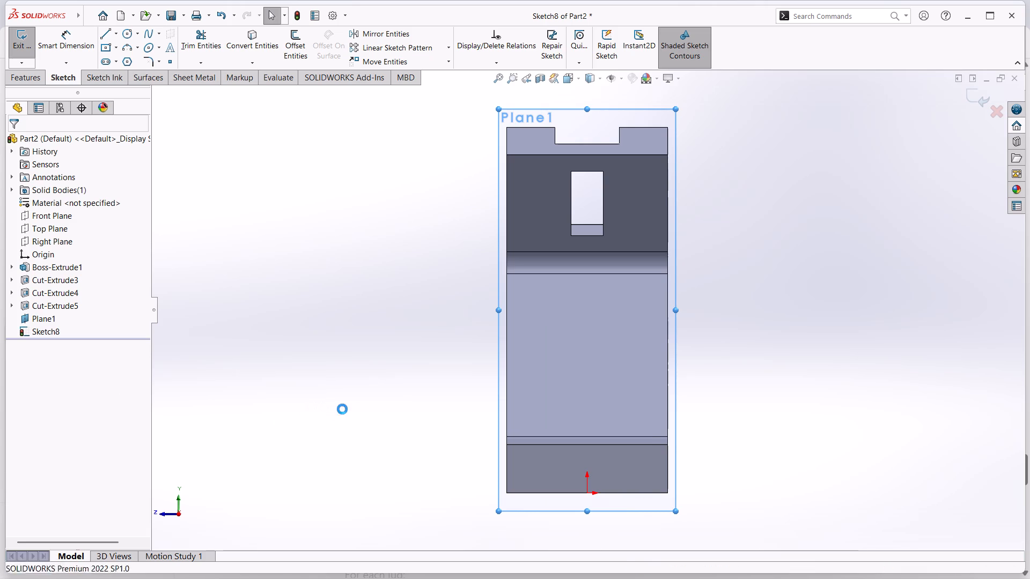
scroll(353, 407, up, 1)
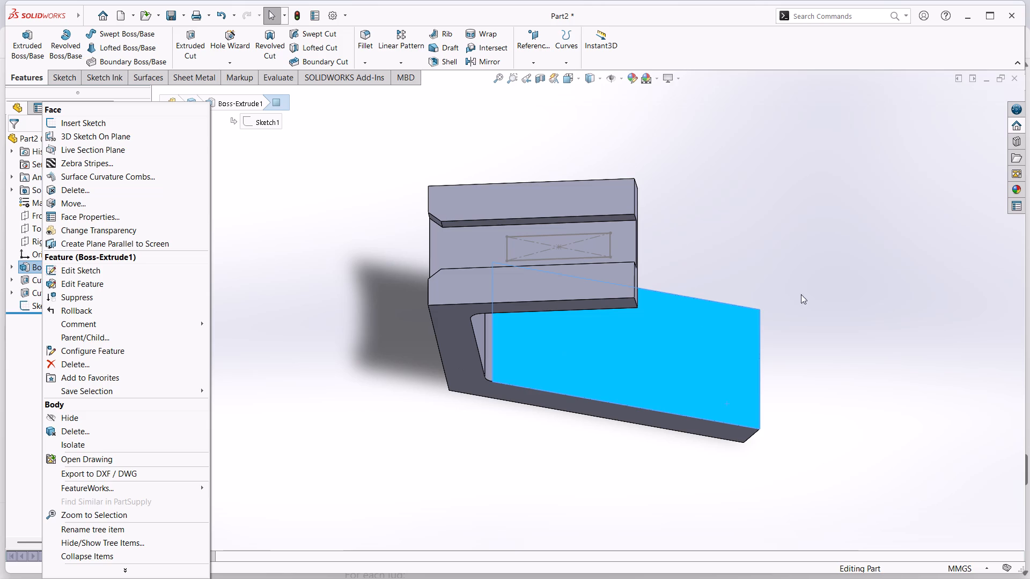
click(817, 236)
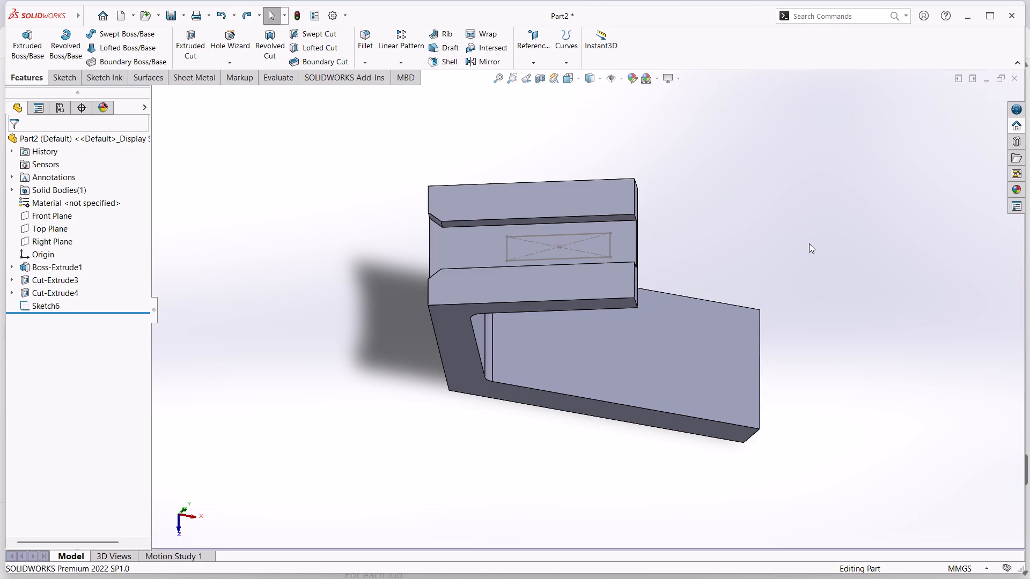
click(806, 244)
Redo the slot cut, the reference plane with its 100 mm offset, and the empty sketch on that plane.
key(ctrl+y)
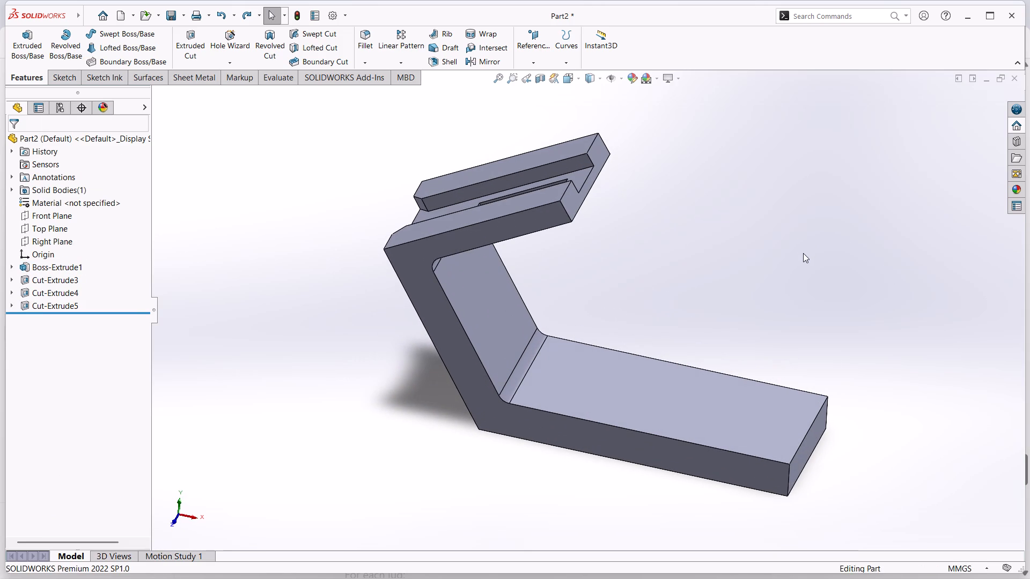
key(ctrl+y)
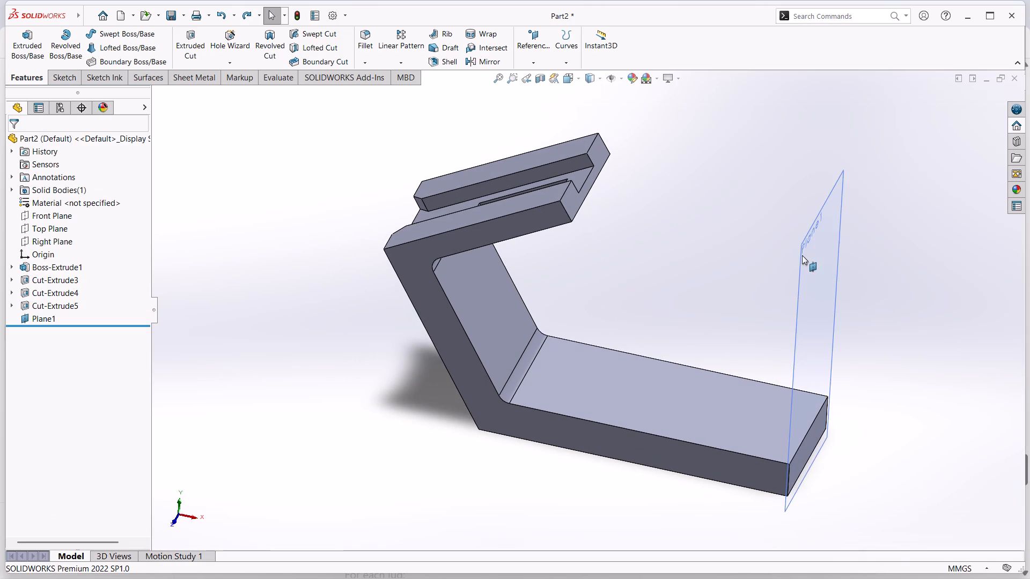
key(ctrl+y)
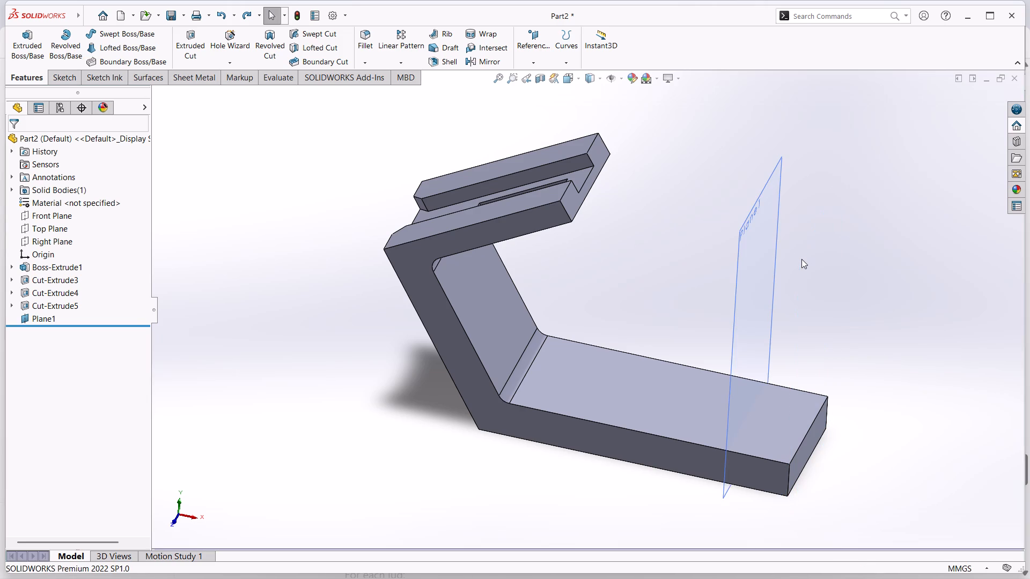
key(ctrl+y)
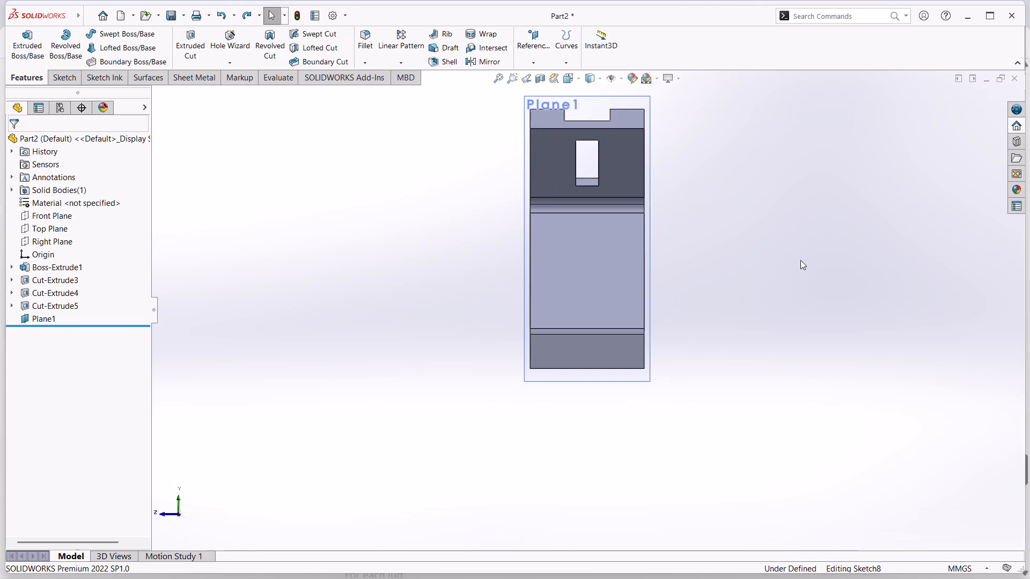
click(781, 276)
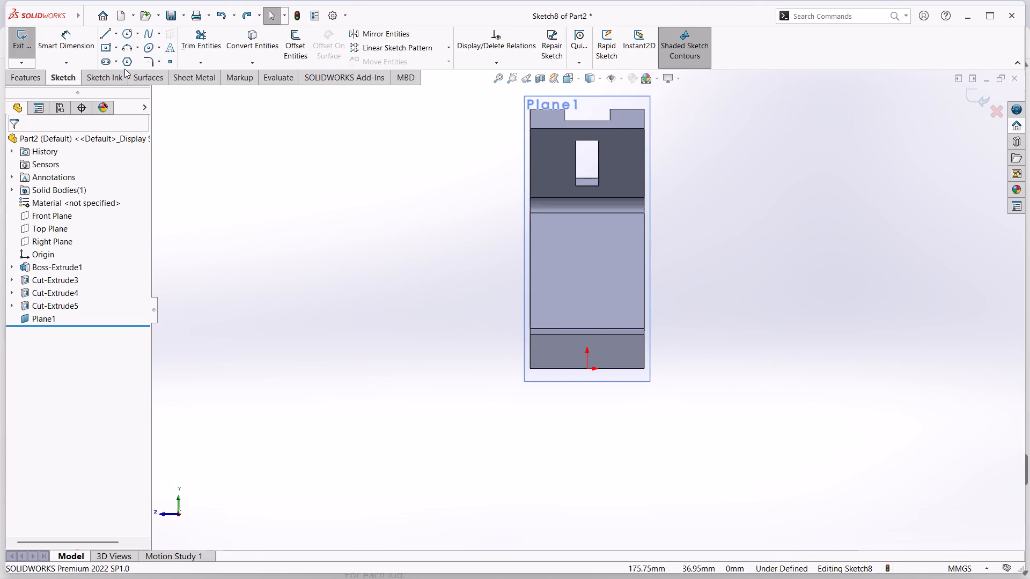
Sketch a corner rectangle about 31.5 mm wide and 45.5 mm tall, its base on the lower arm's top edge.
click(116, 47)
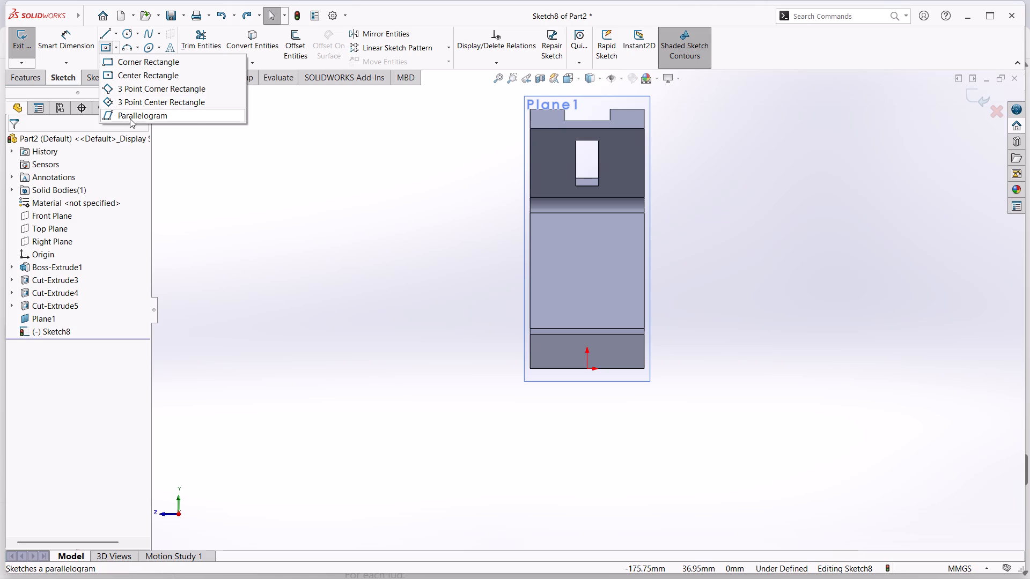
click(132, 60)
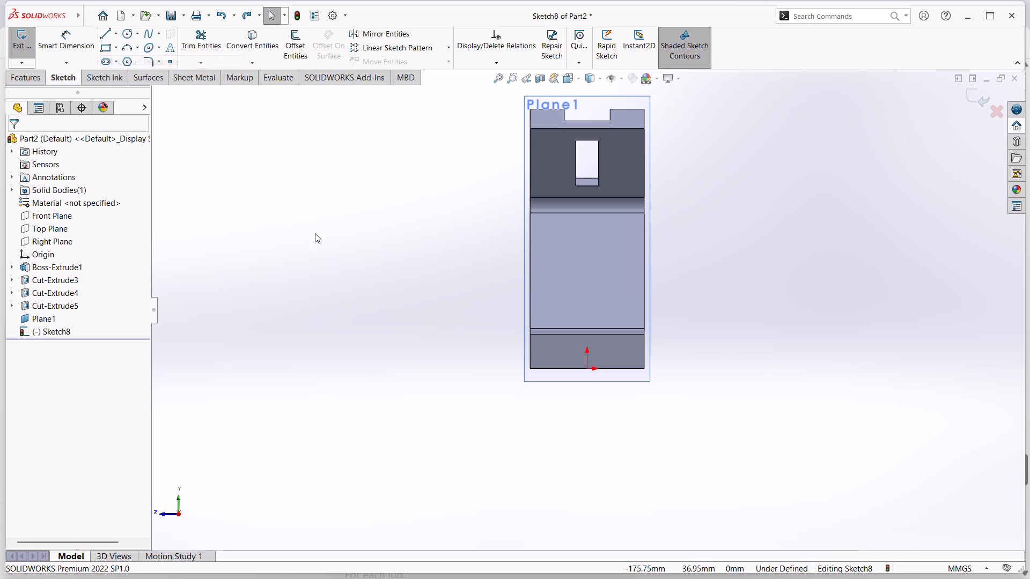
scroll(576, 334, down, 3)
scroll(645, 337, down, 1)
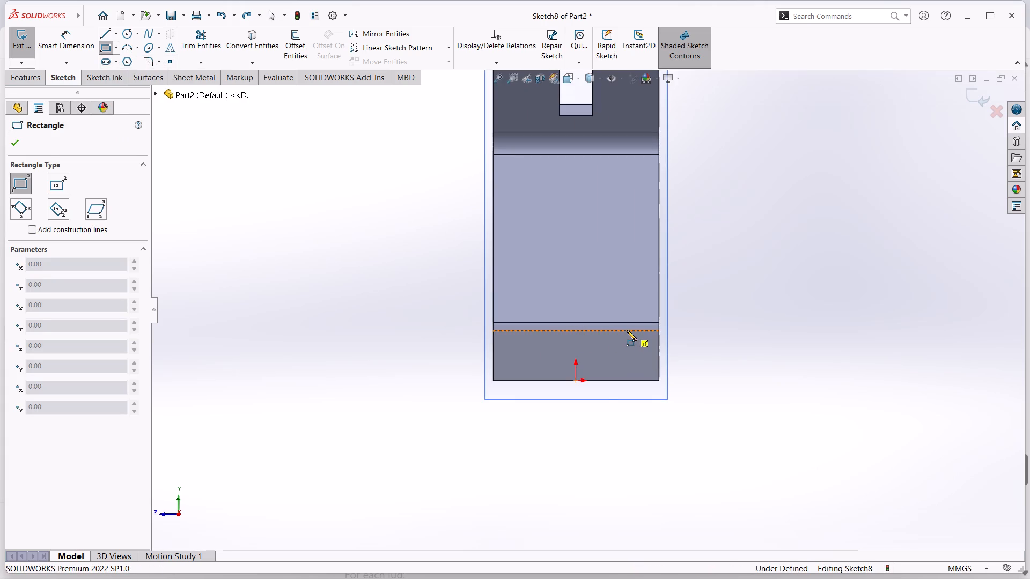
click(626, 330)
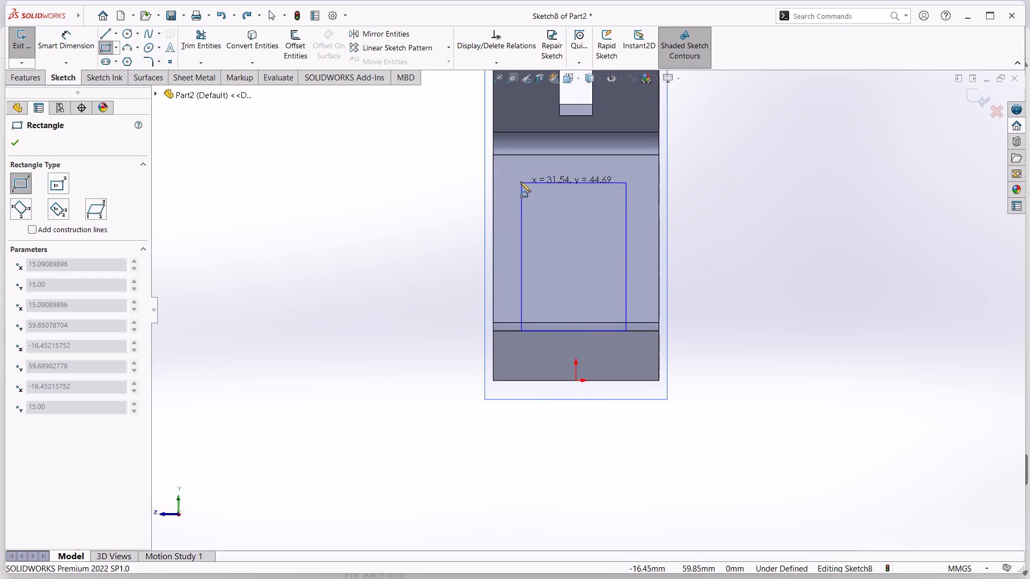
click(521, 180)
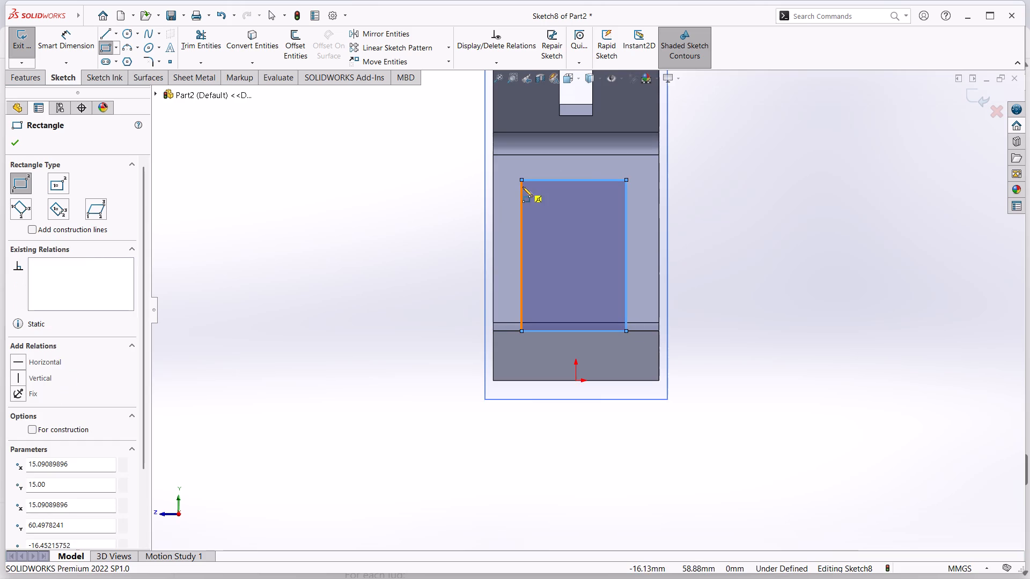
key(Escape)
click(838, 369)
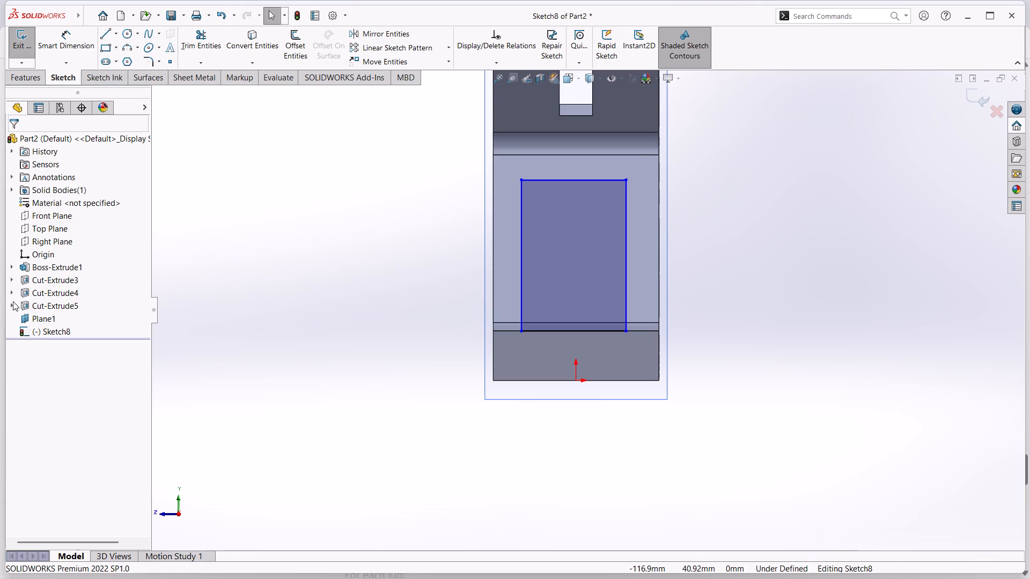
Dimension each vertical side of the rectangle 12 mm from the bracket's adjacent side edge.
click(58, 35)
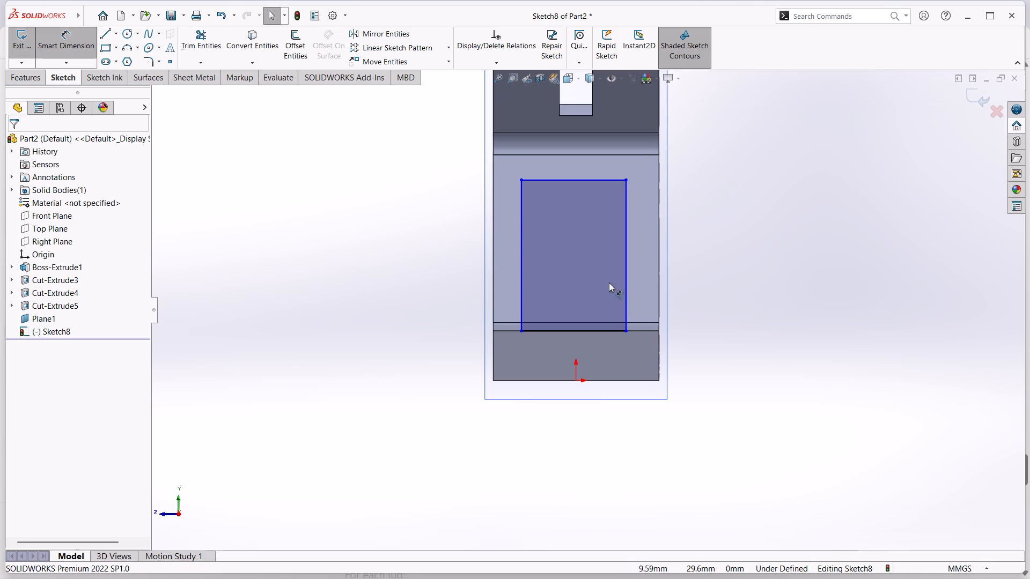
click(624, 269)
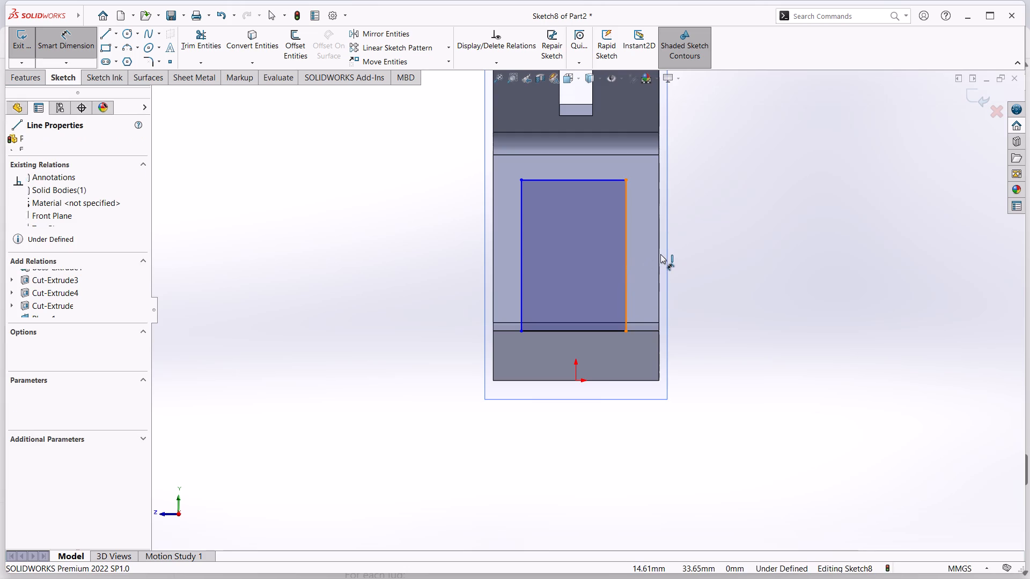
click(659, 254)
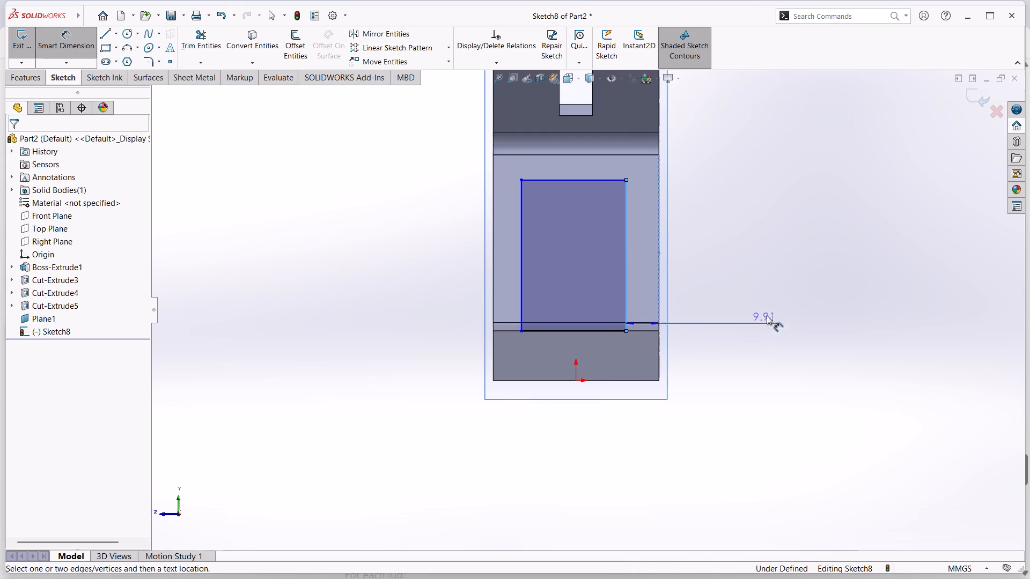
click(769, 299)
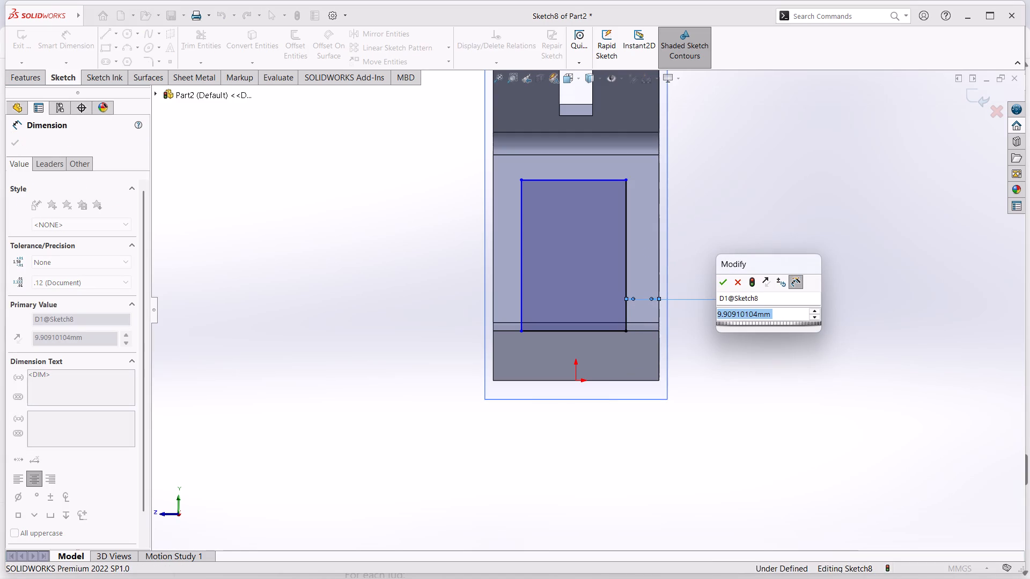
text(12)
key(Return)
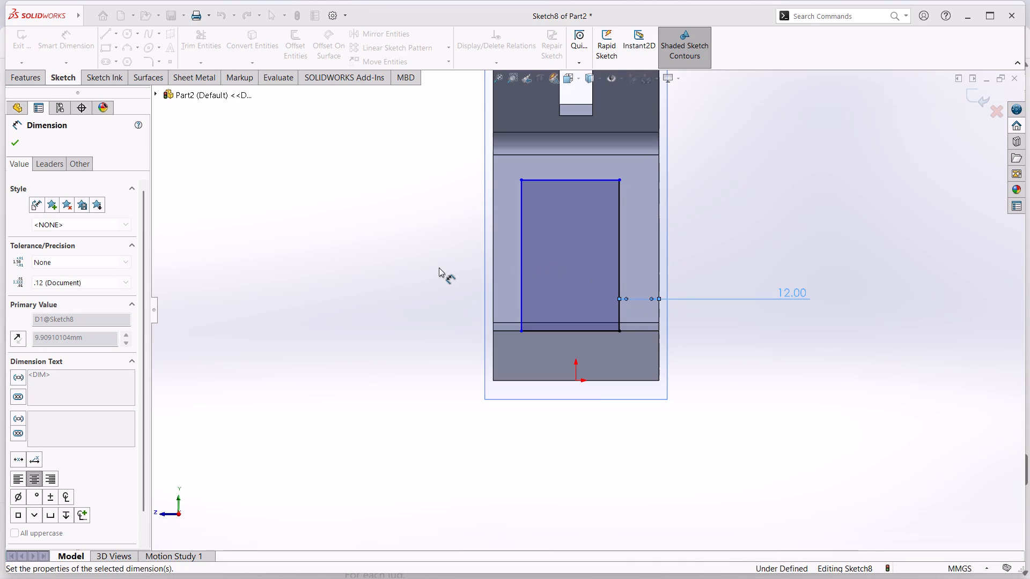
click(290, 274)
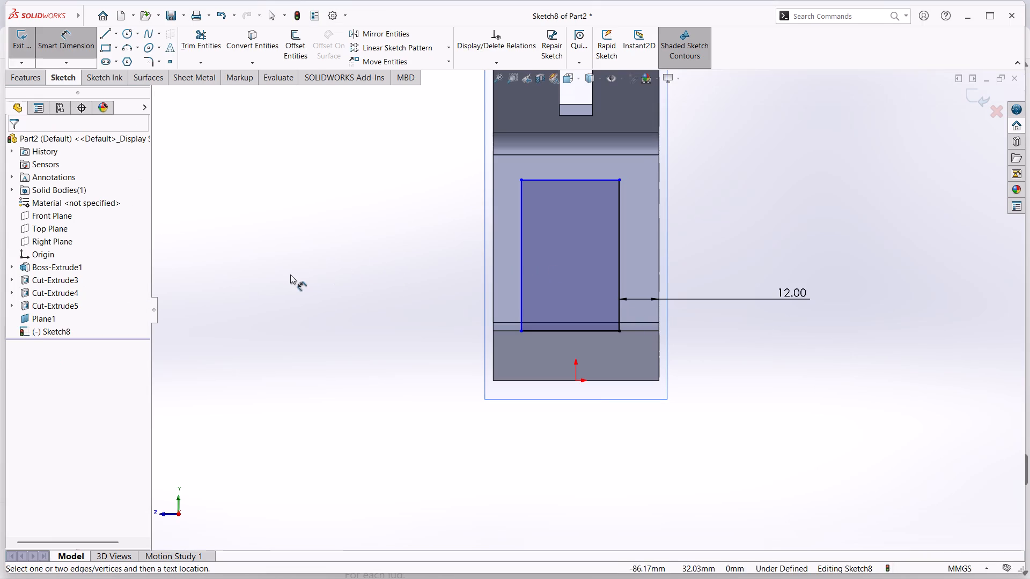
click(522, 290)
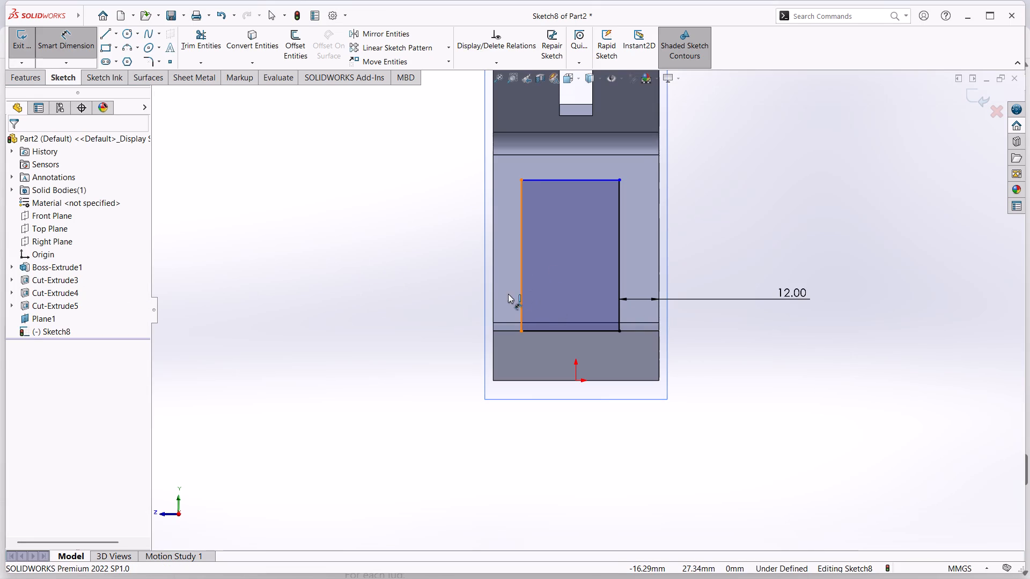
click(492, 297)
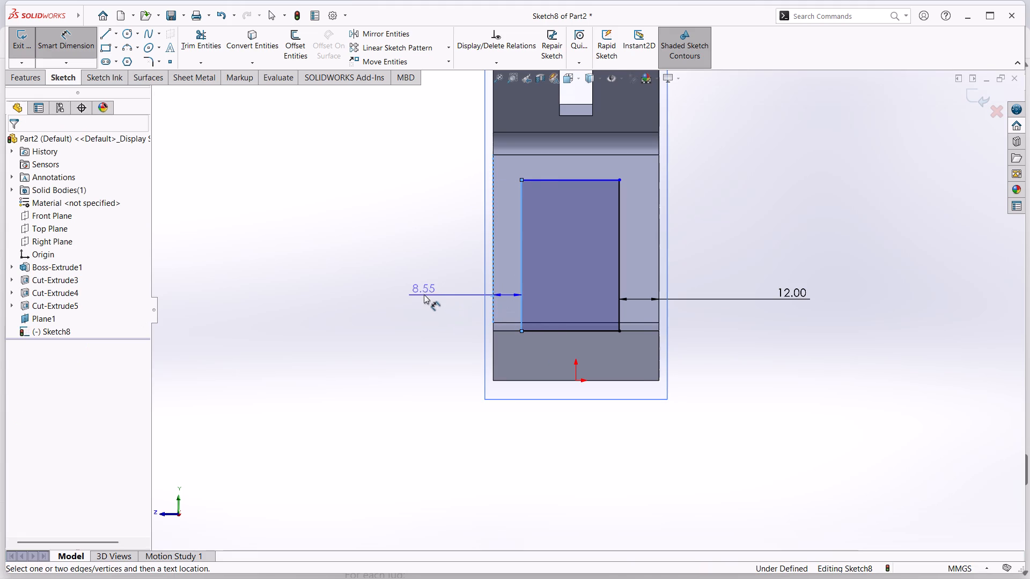
click(422, 294)
text(12)
key(Return)
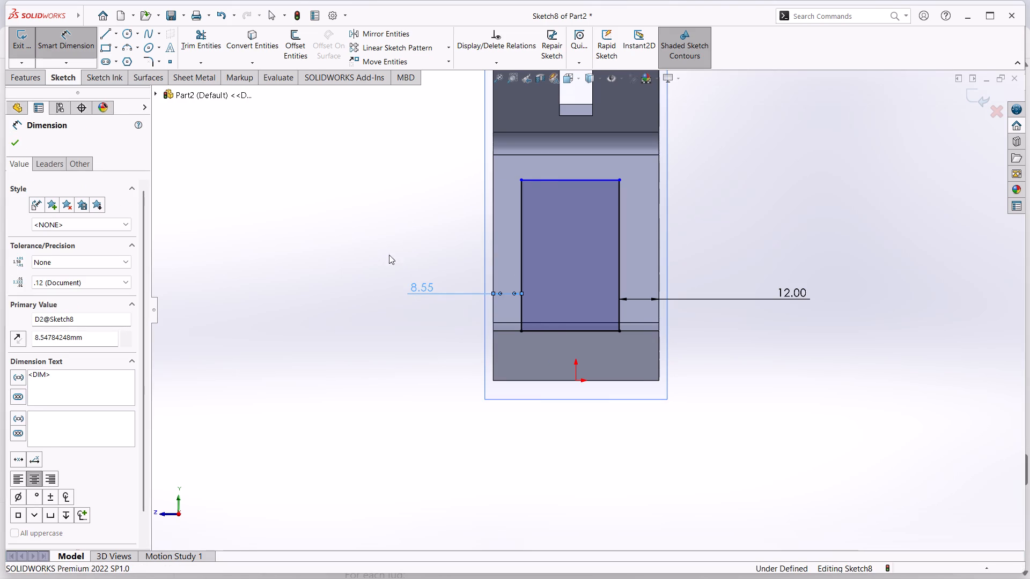
Delete both 12 mm dimensions between the rectangle's sides and the bracket's edges.
click(578, 180)
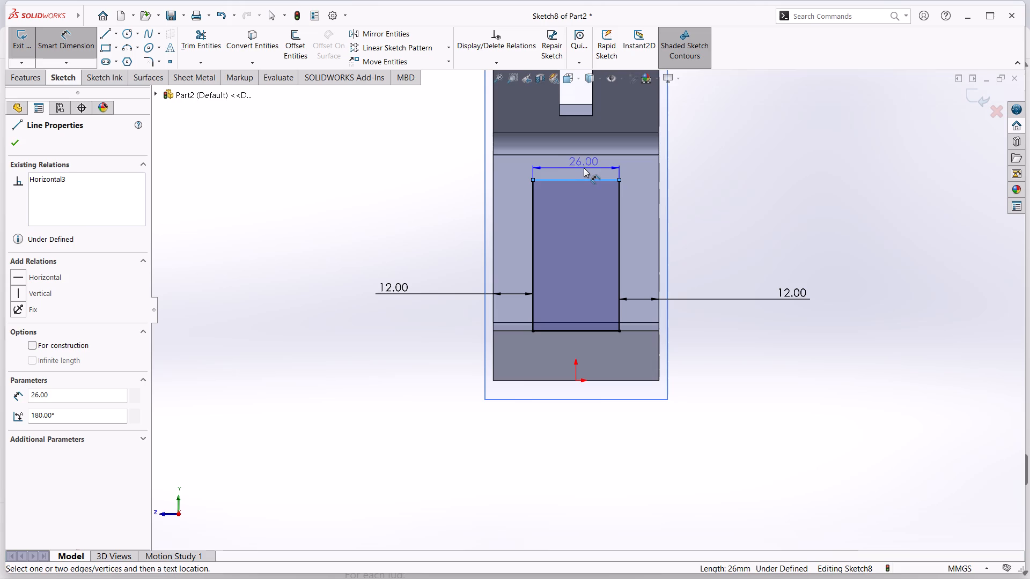
key(Escape)
click(797, 294)
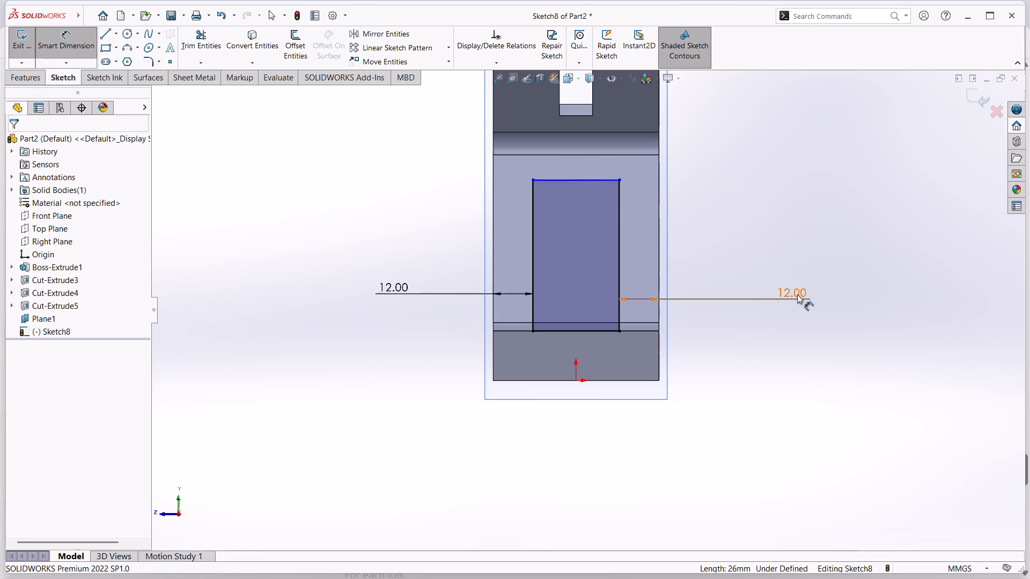
key(Delete)
click(391, 286)
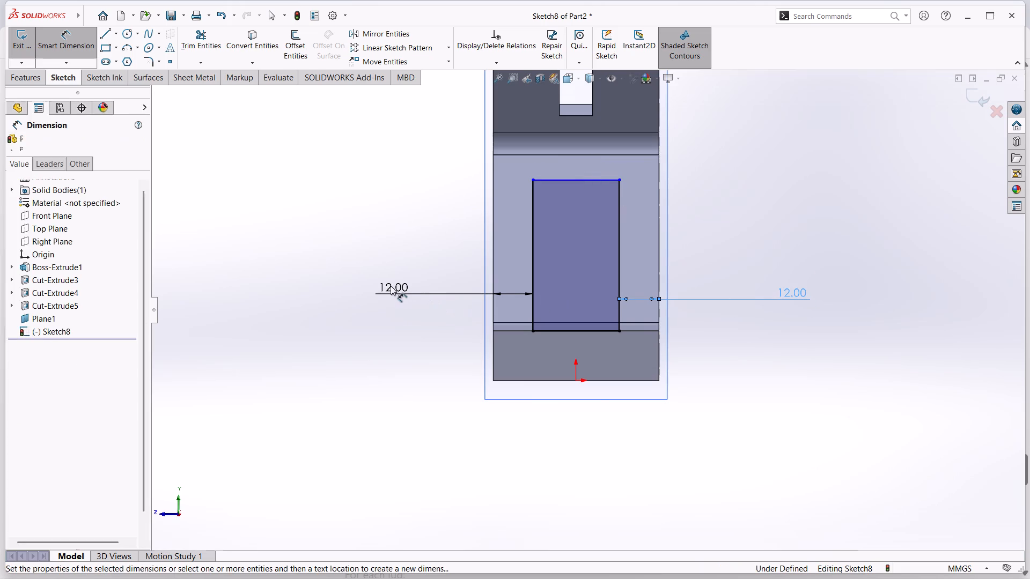
key(Delete)
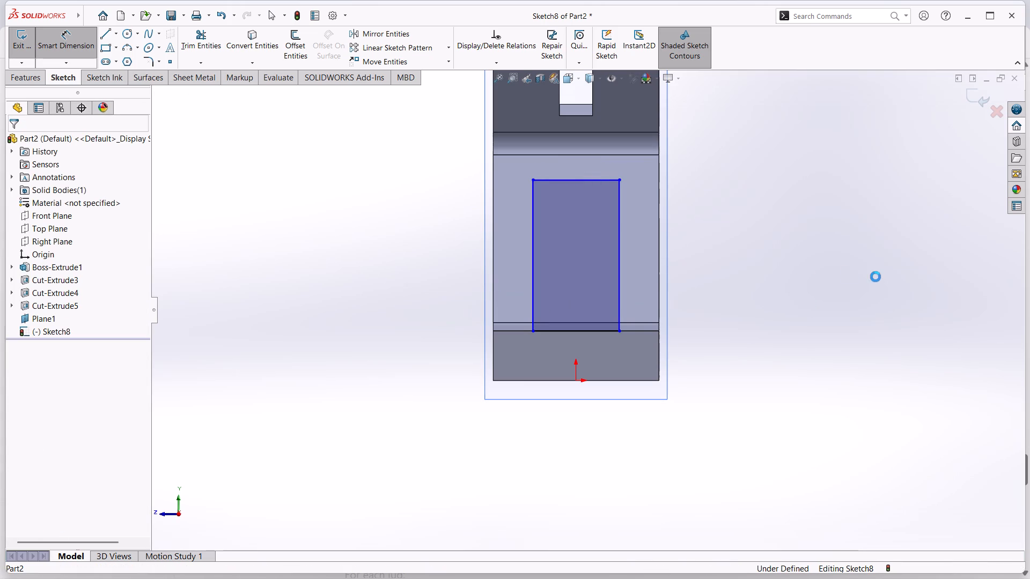
Exit the rectangle sketch and review the base extrusion's profile, end condition and depth in its feature definition.
middle_click(805, 273)
middle_drag(789, 289, 814, 311)
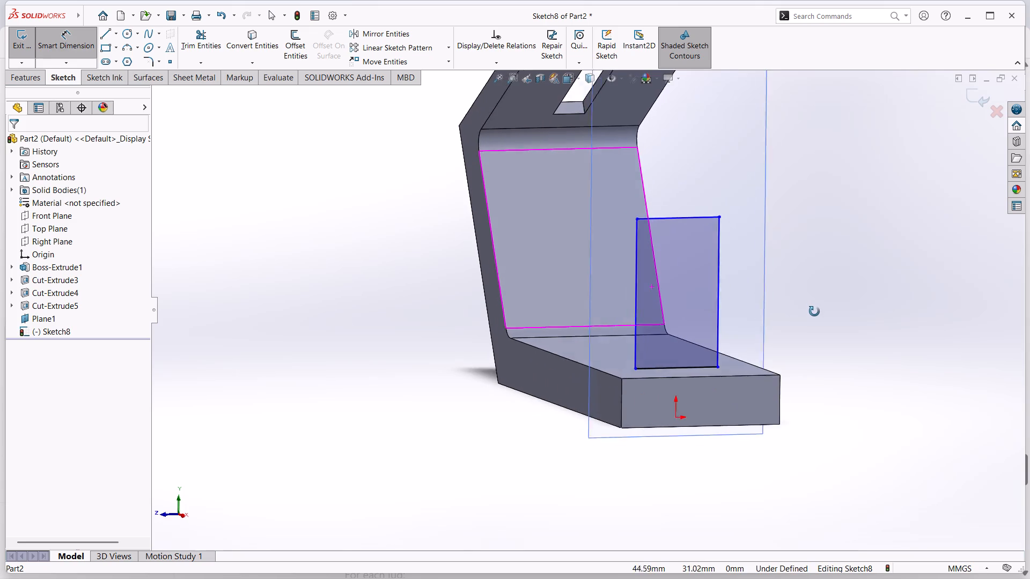
middle_drag(814, 311, 815, 313)
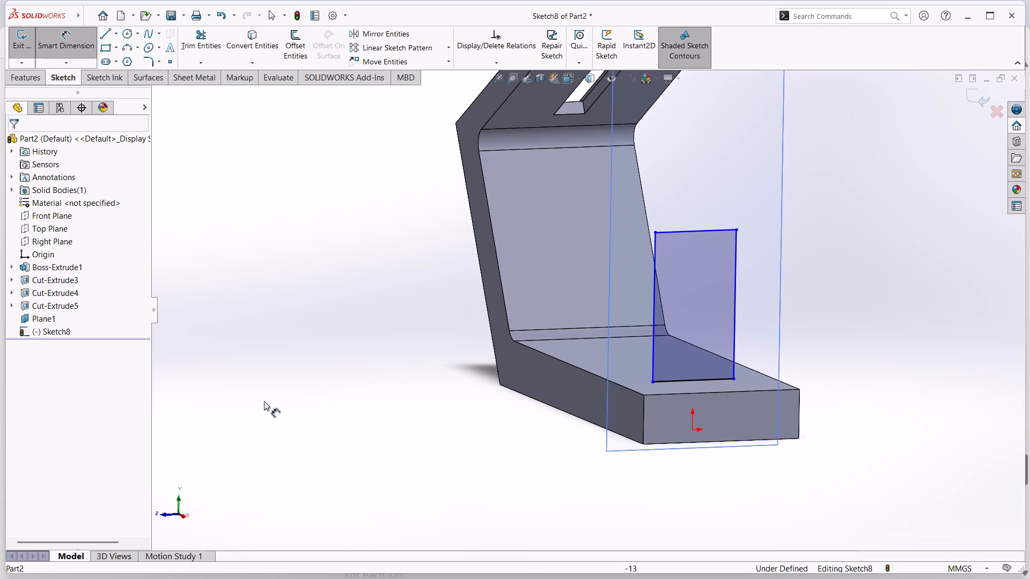
click(10, 264)
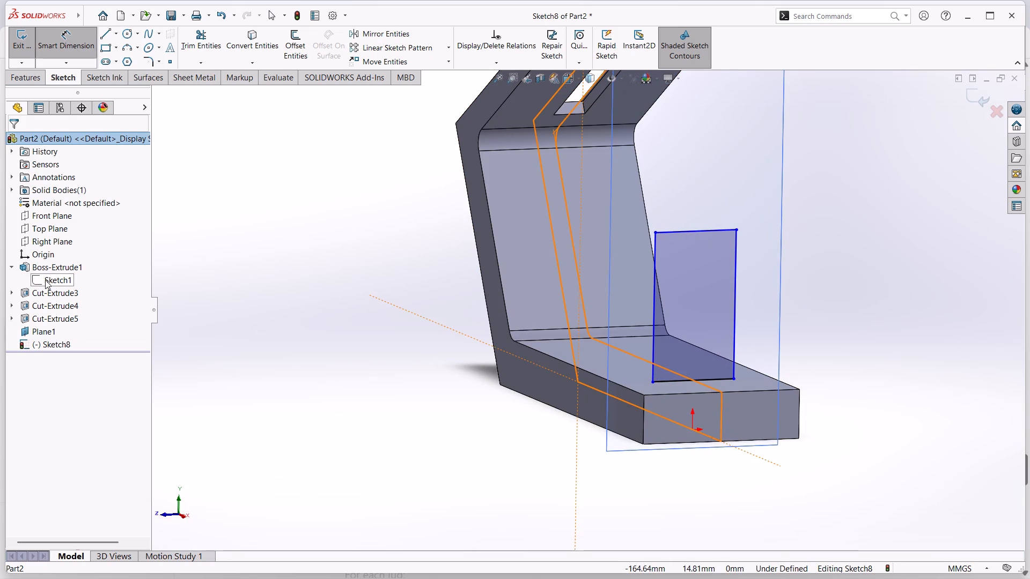
click(51, 284)
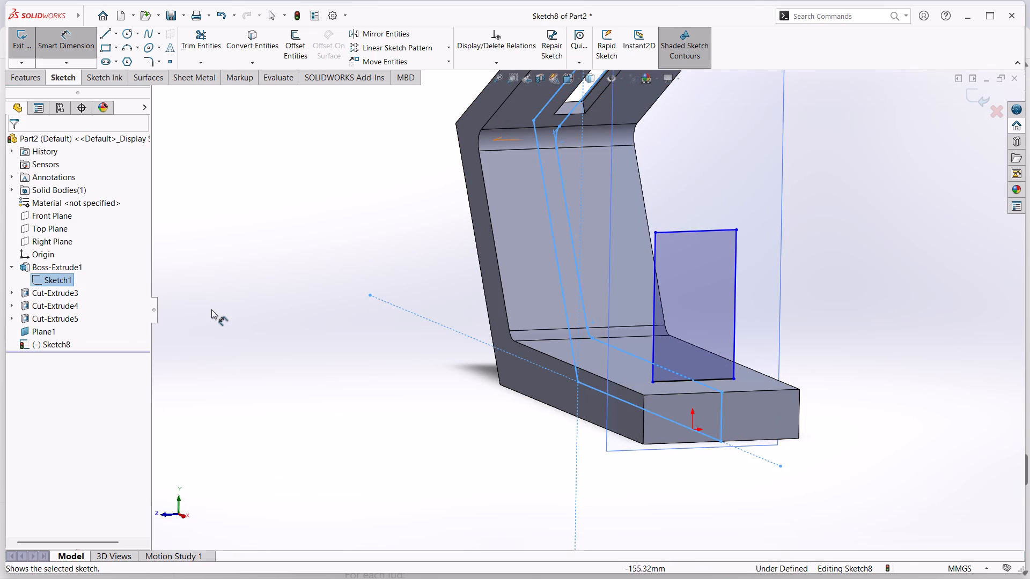
right_click(211, 309)
click(66, 264)
right_click(206, 282)
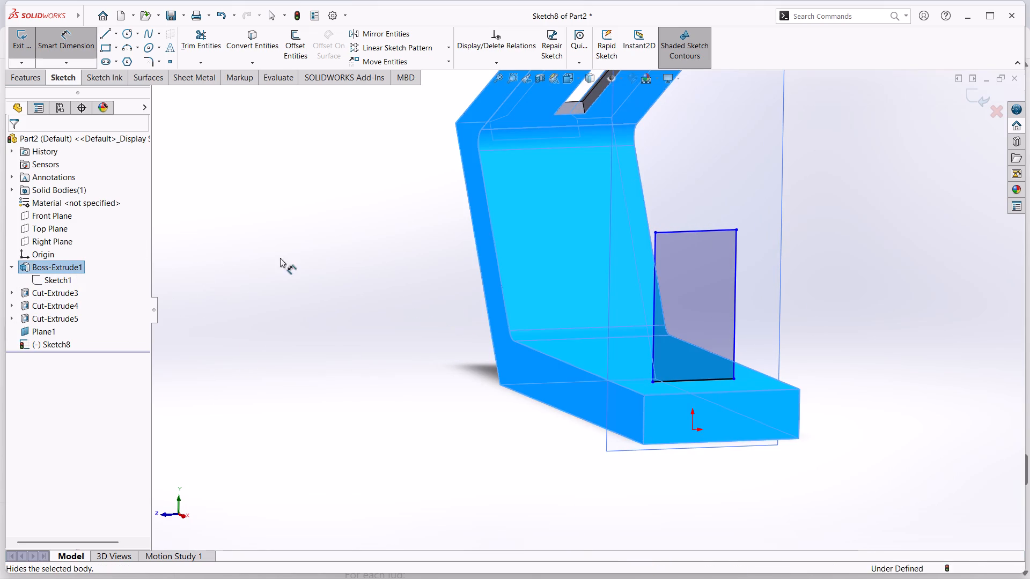
click(984, 98)
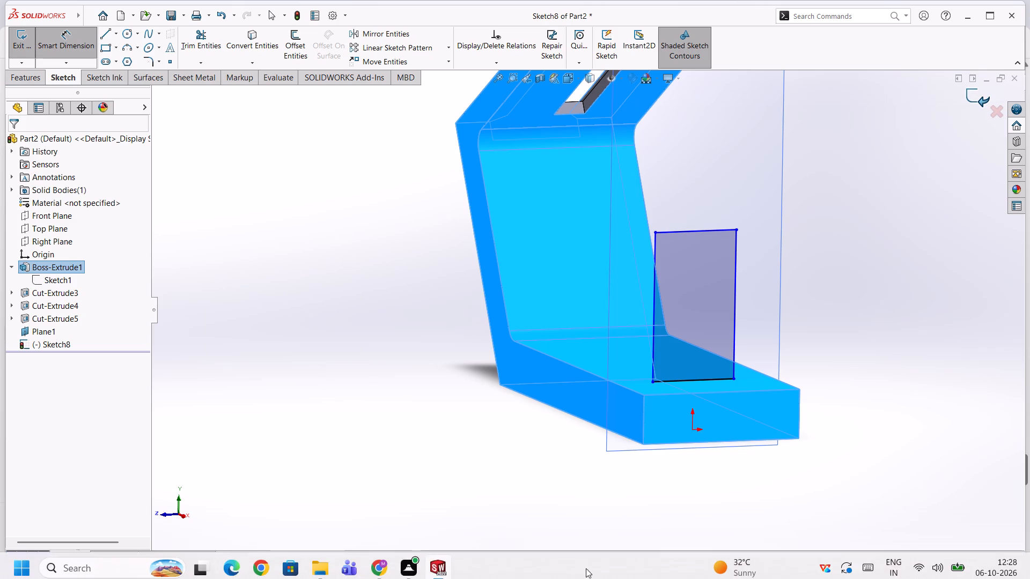
click(41, 269)
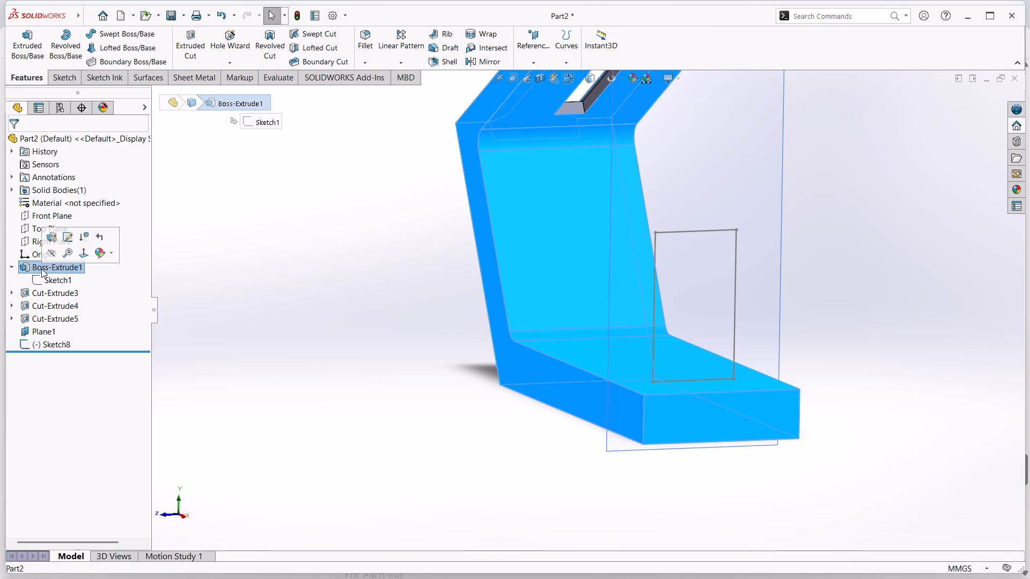
click(50, 237)
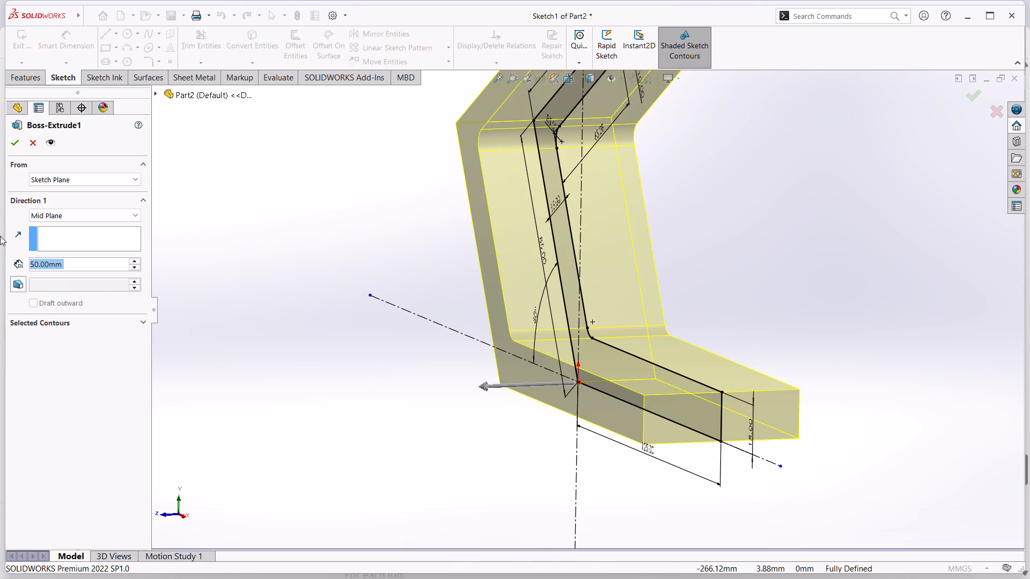
click(12, 146)
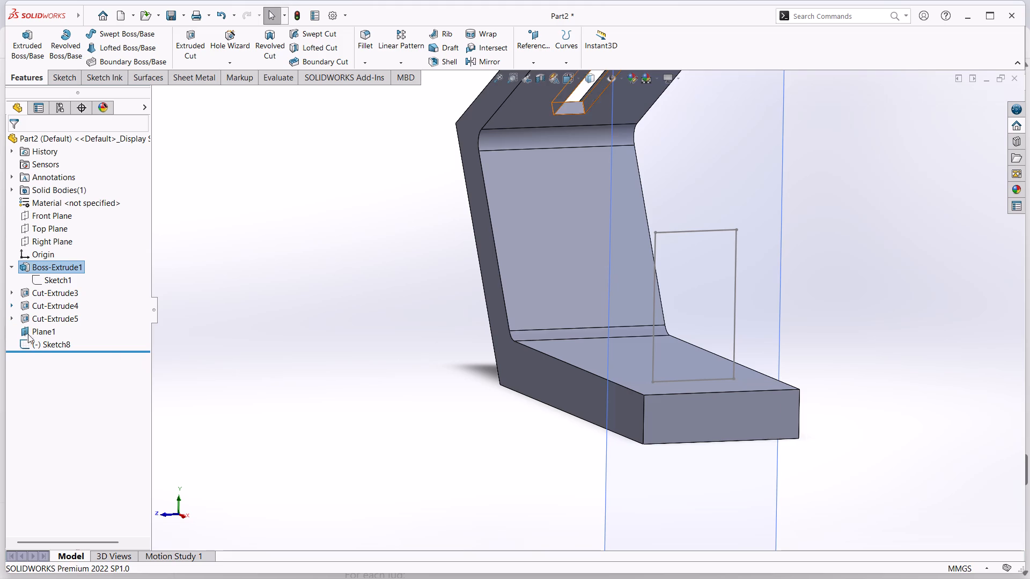
Reopen the rectangle sketch on the offset plane for editing.
click(38, 346)
right_click(39, 347)
click(46, 312)
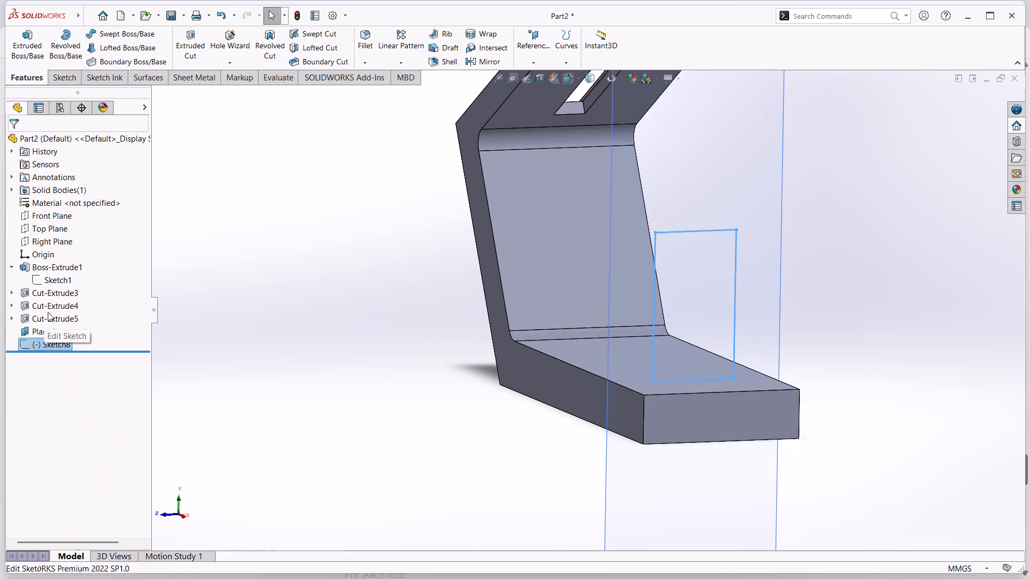
scroll(595, 258, down, 5)
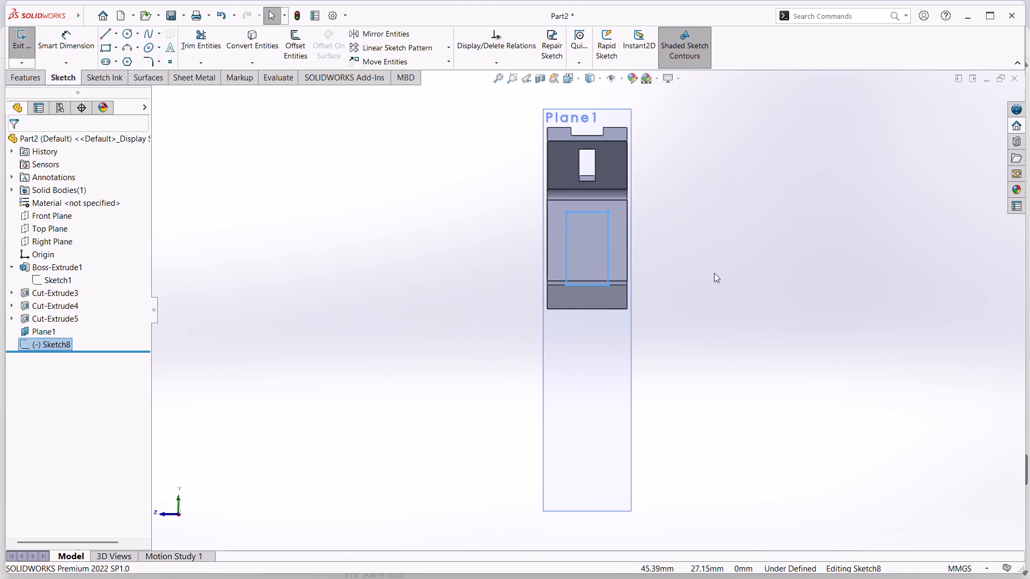
click(715, 273)
scroll(581, 241, down, 2)
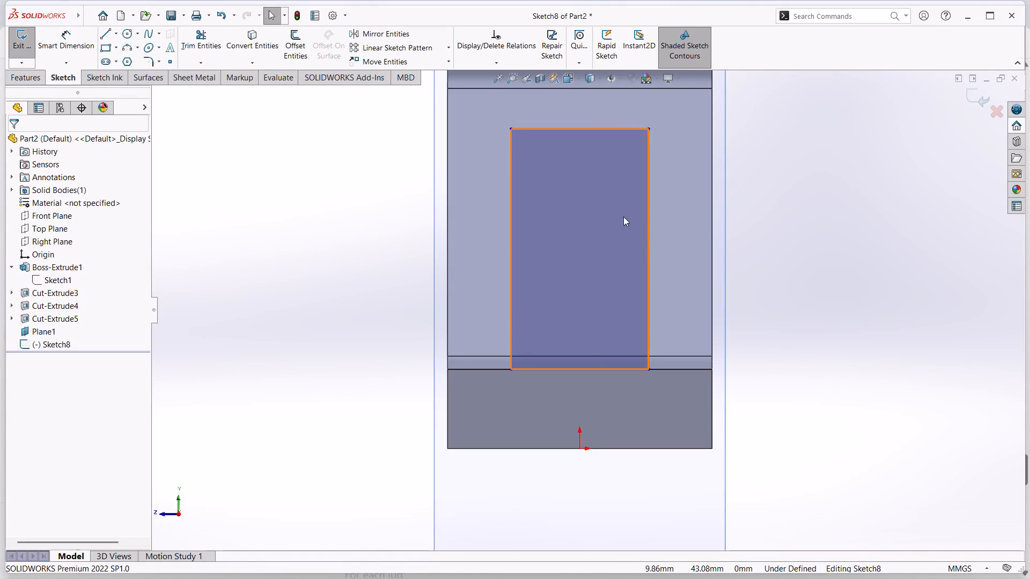
Dimension the width of the rectangle's top edge as 36 mm.
click(51, 39)
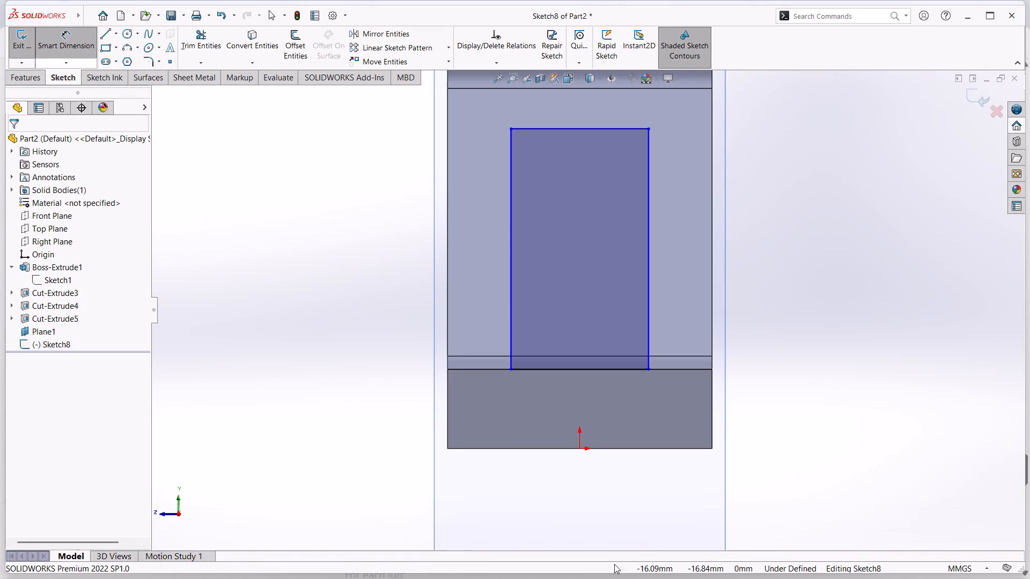
click(635, 447)
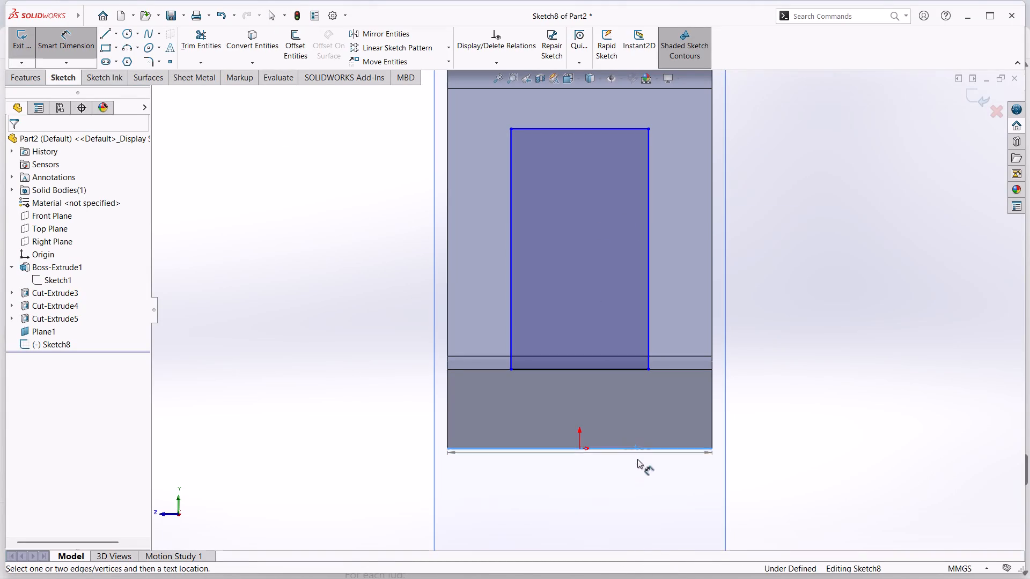
key(Escape)
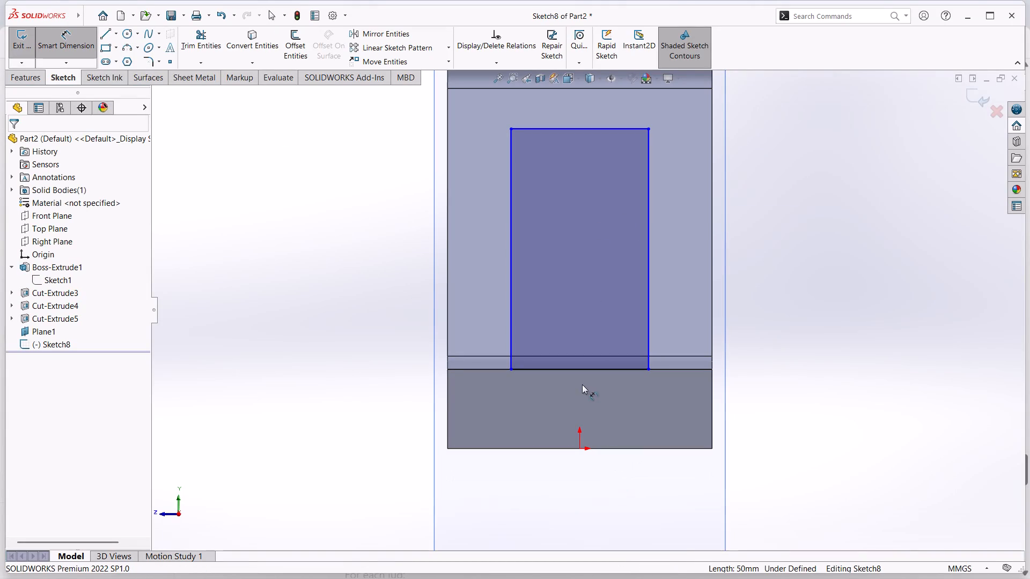
click(587, 128)
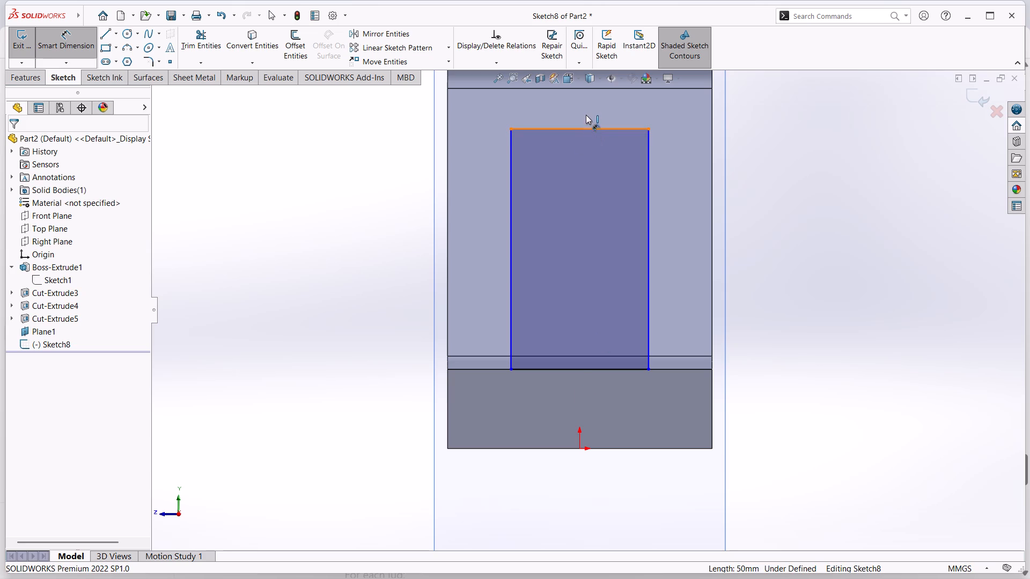
click(583, 113)
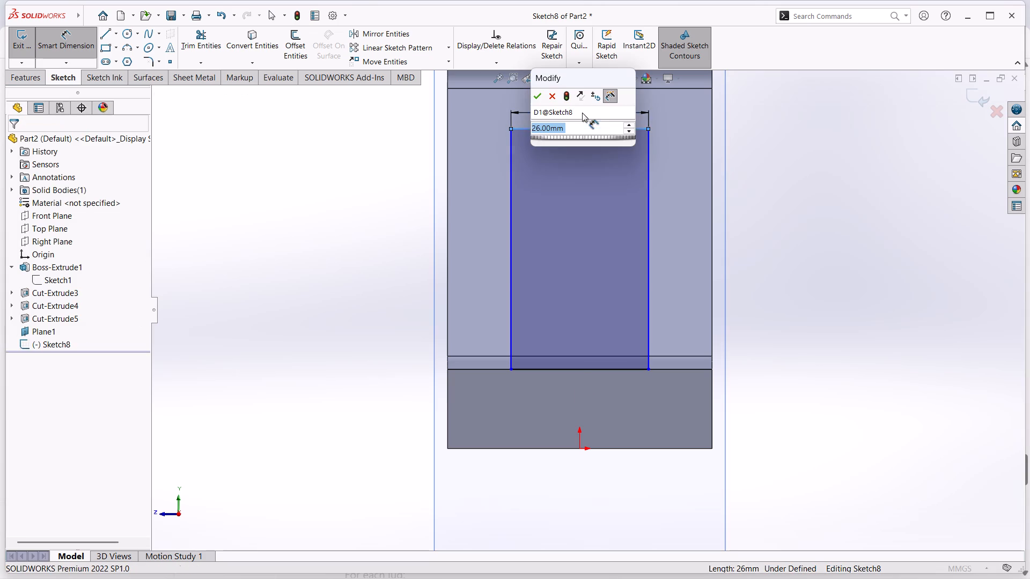
text(36)
key(Return)
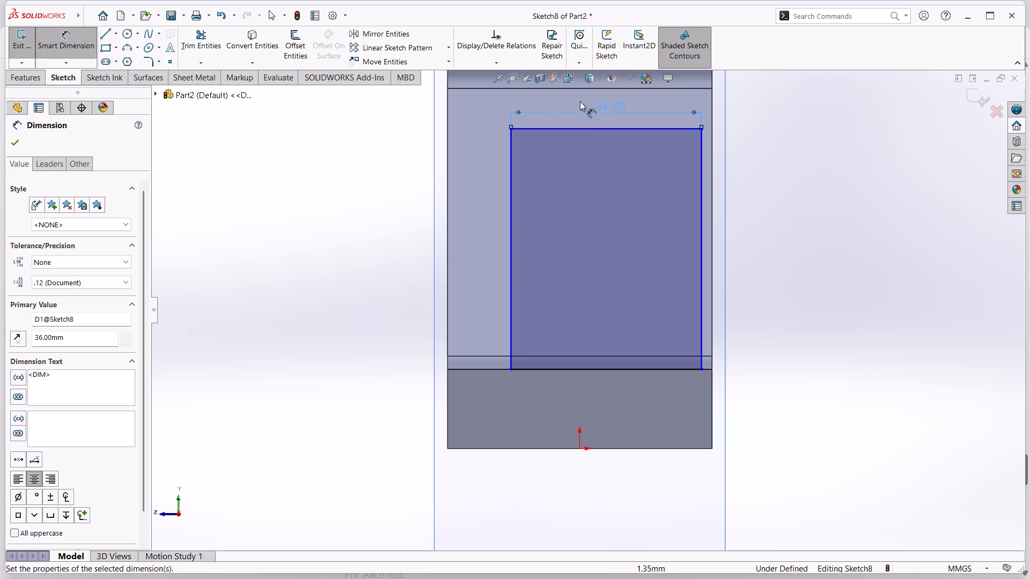
click(642, 488)
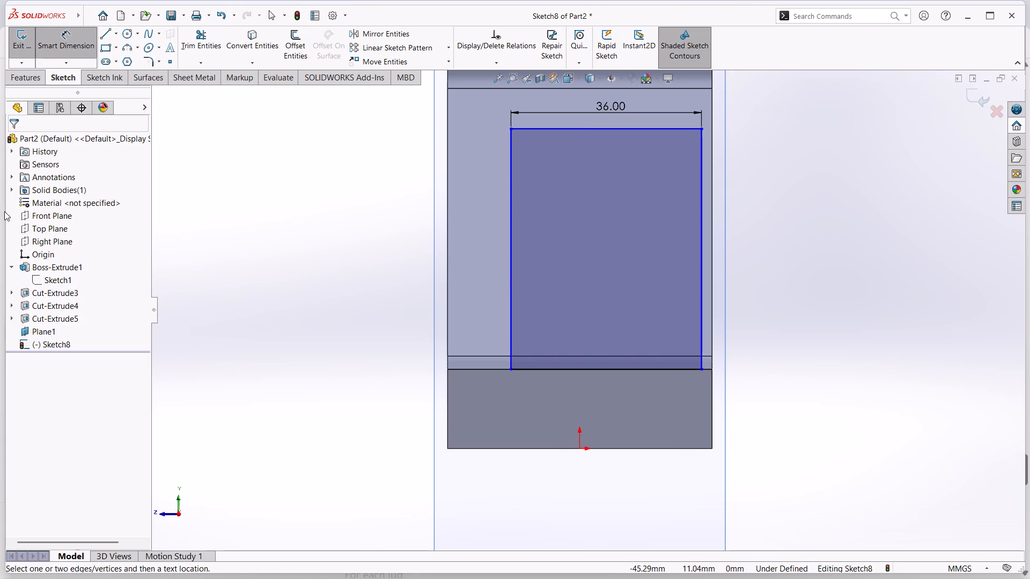
Draw a vertical centerline about 77 mm long through the origin, extending past the rectangle's top and the bracket's bottom edge.
click(117, 35)
click(120, 59)
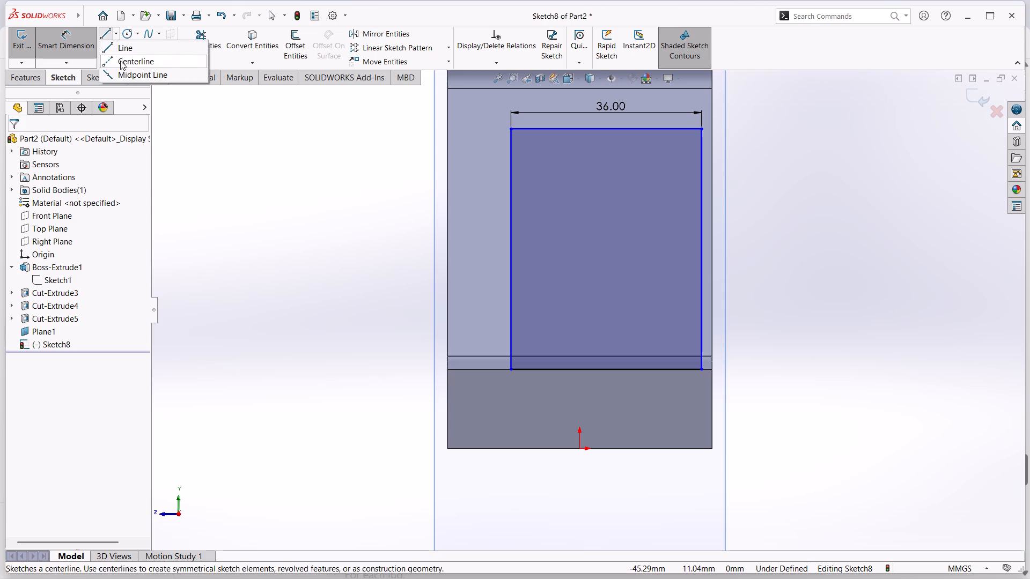
click(578, 508)
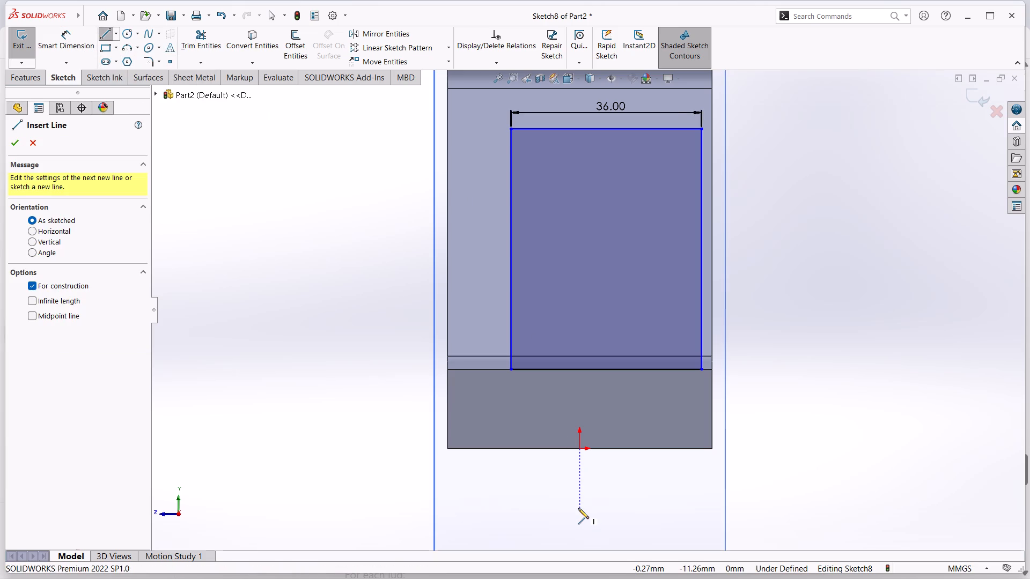
click(577, 100)
key(Escape)
click(849, 277)
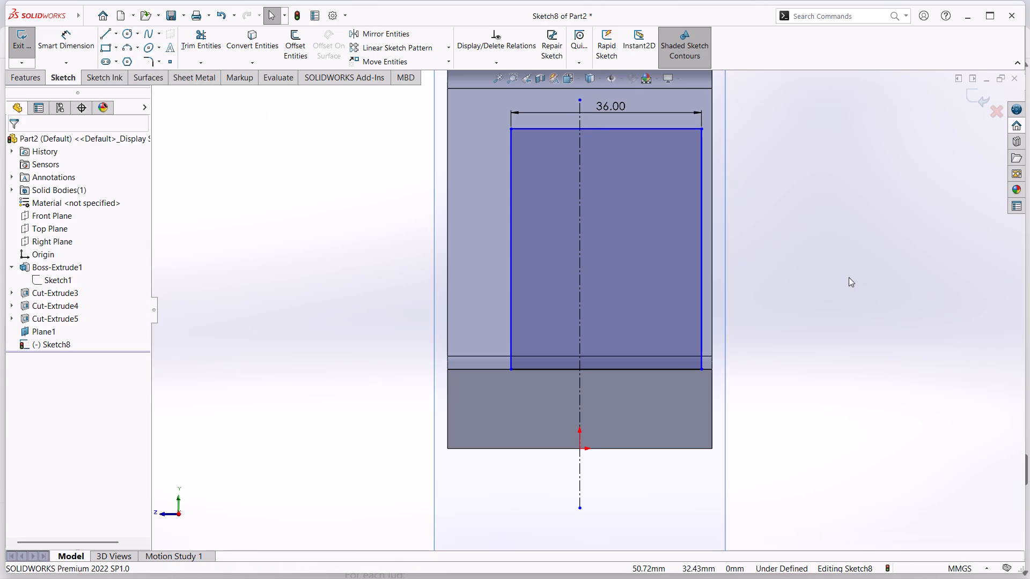
Make the rectangle's two vertical sides symmetric about the centerline.
click(702, 278)
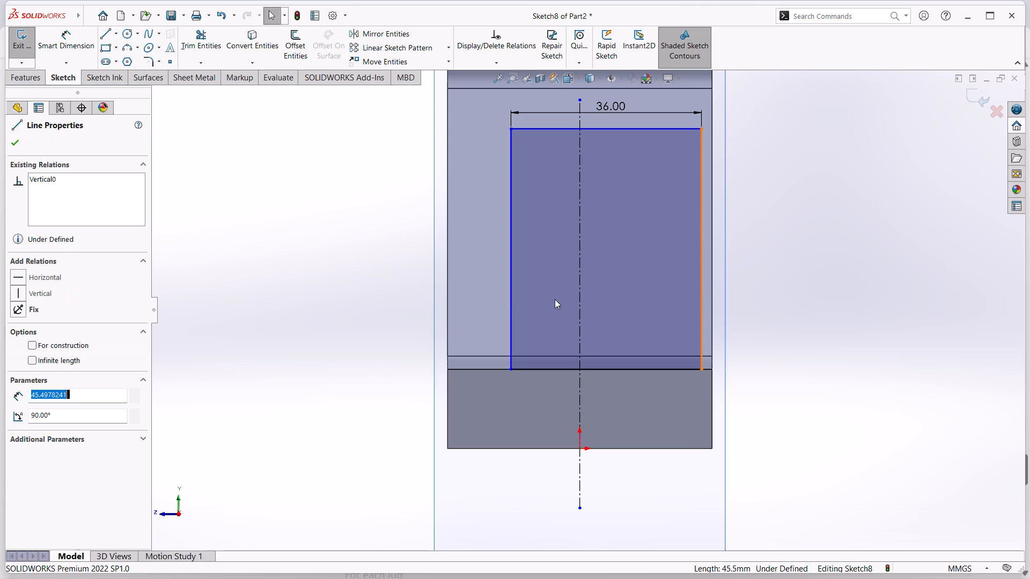
ctrl+click(510, 276)
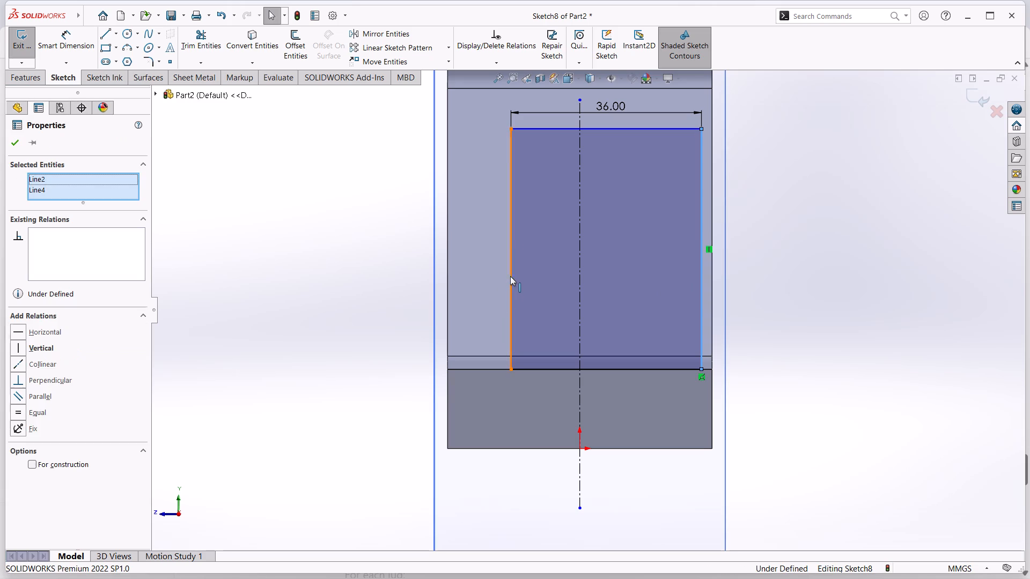
ctrl+click(582, 312)
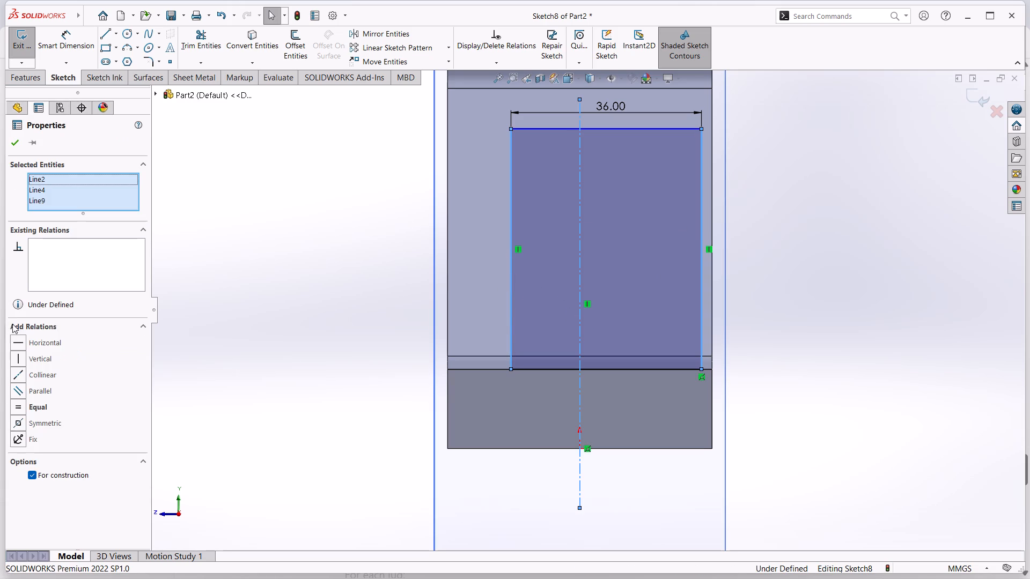
click(19, 424)
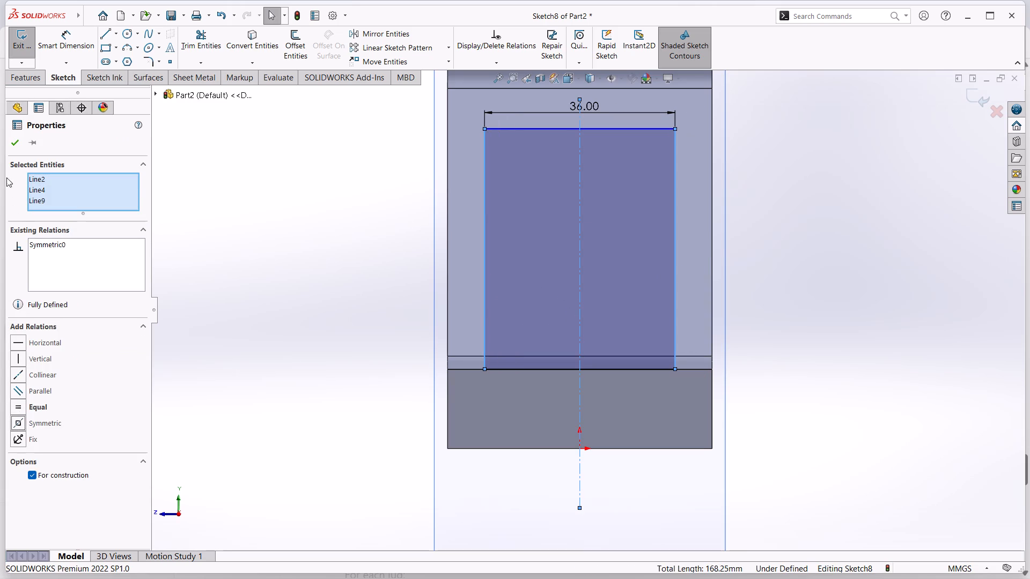
click(13, 145)
click(251, 315)
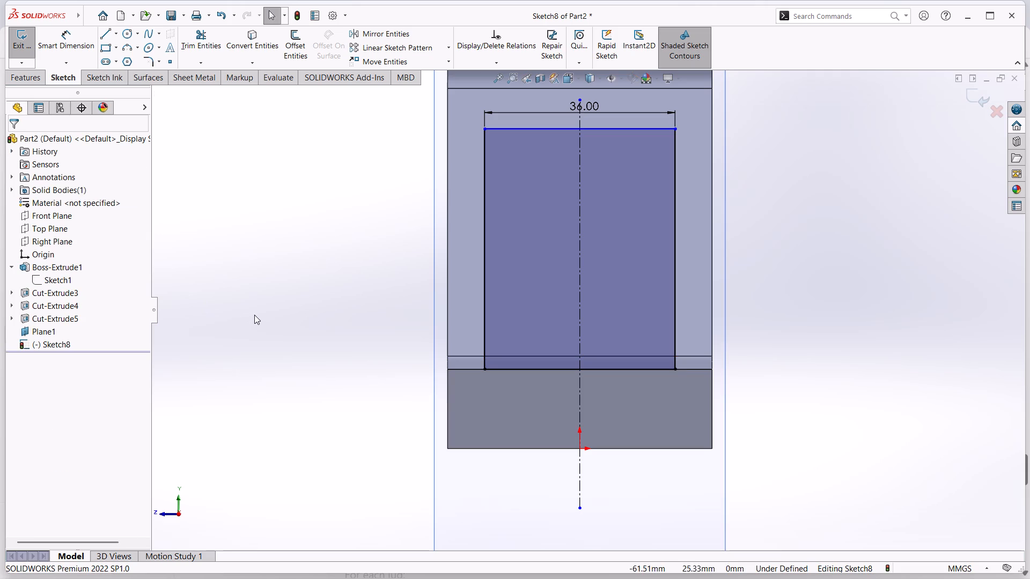
Dimension the rectangle's height as 28+18 mm along one vertical side.
click(77, 42)
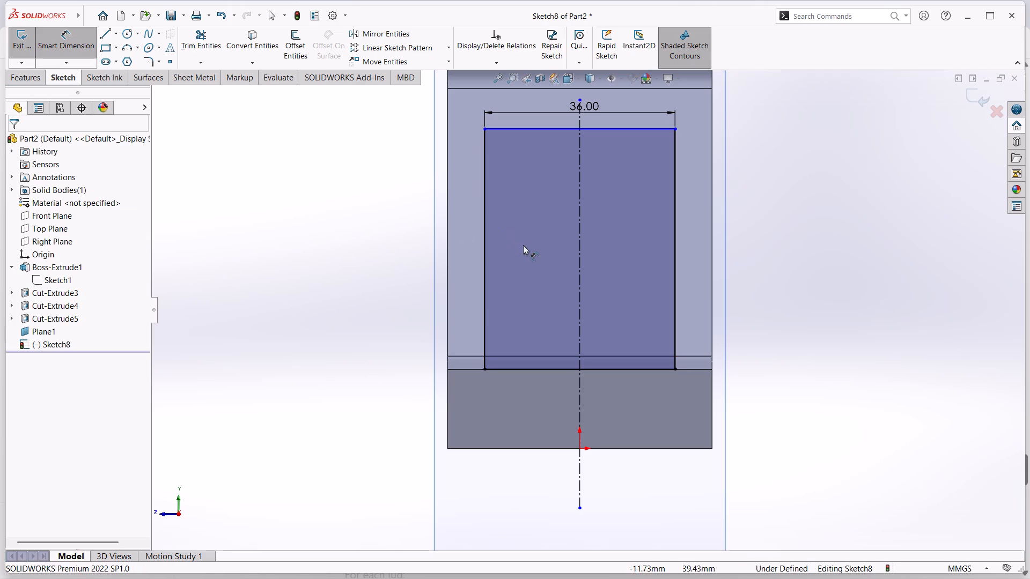
click(675, 249)
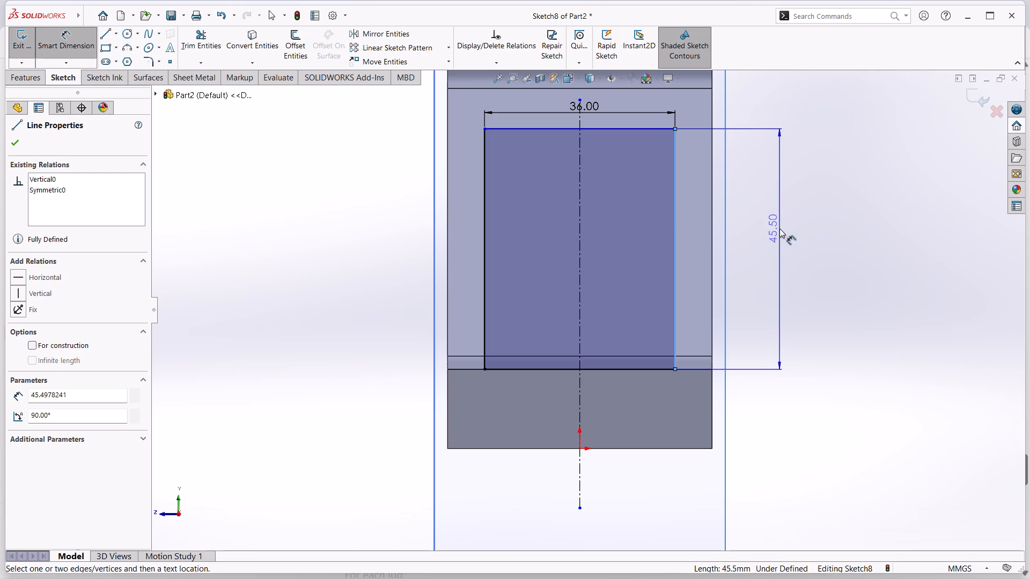
click(779, 228)
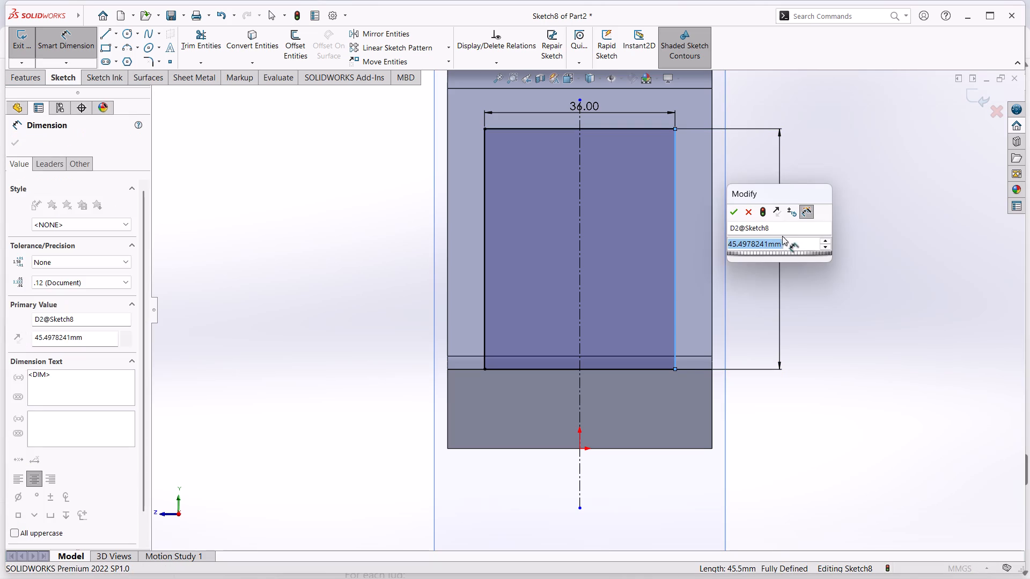
text(28+18)
key(Return)
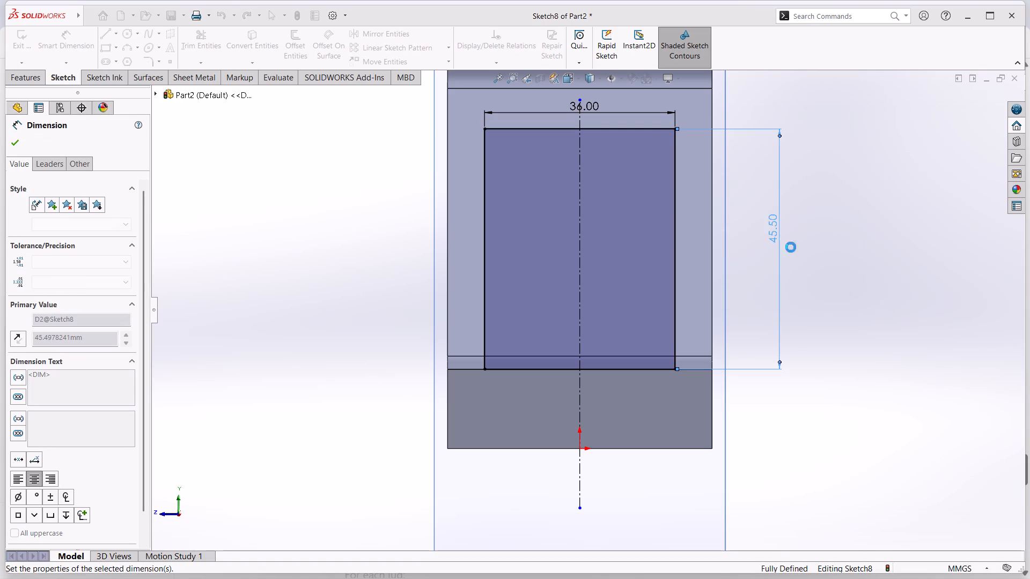
click(870, 231)
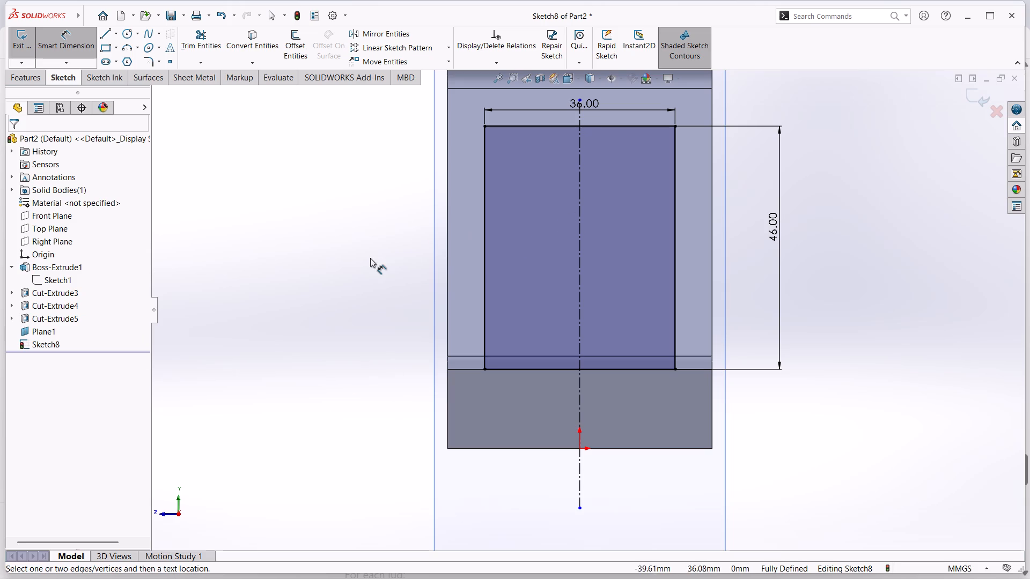
Sketch a circle of about 13 mm radius centred on the centerline in the upper part of the rectangle.
click(127, 33)
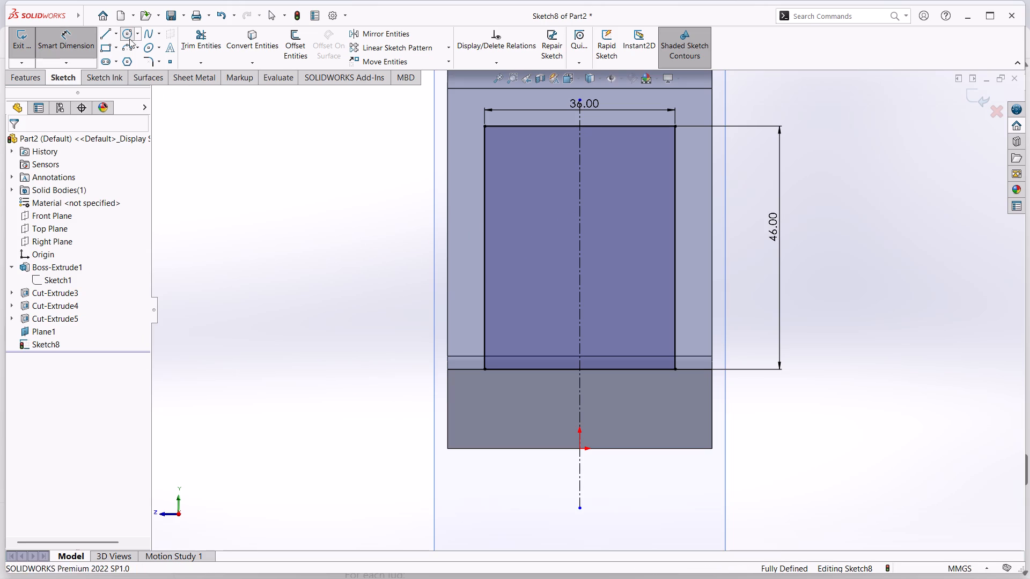
click(580, 201)
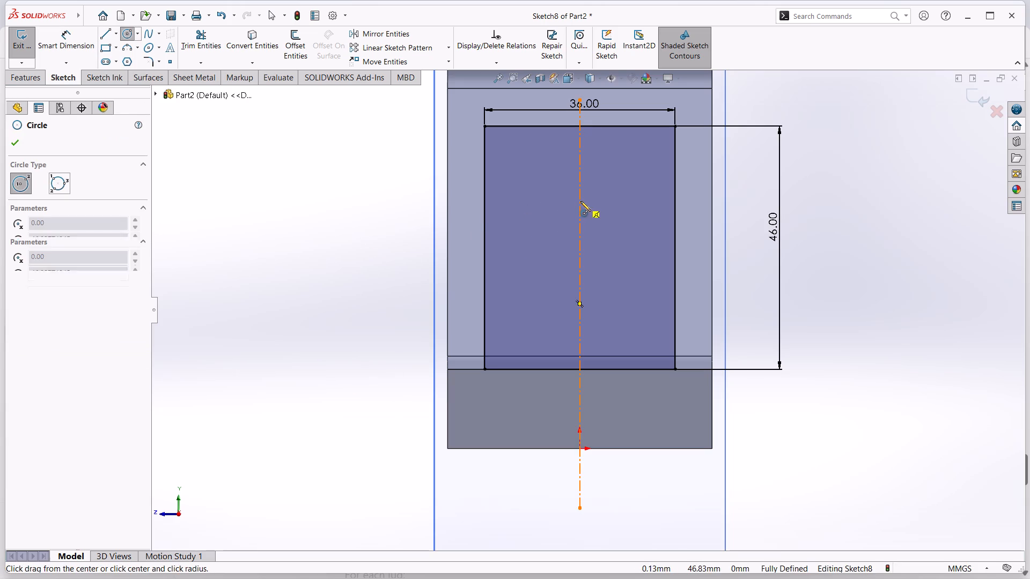
click(616, 258)
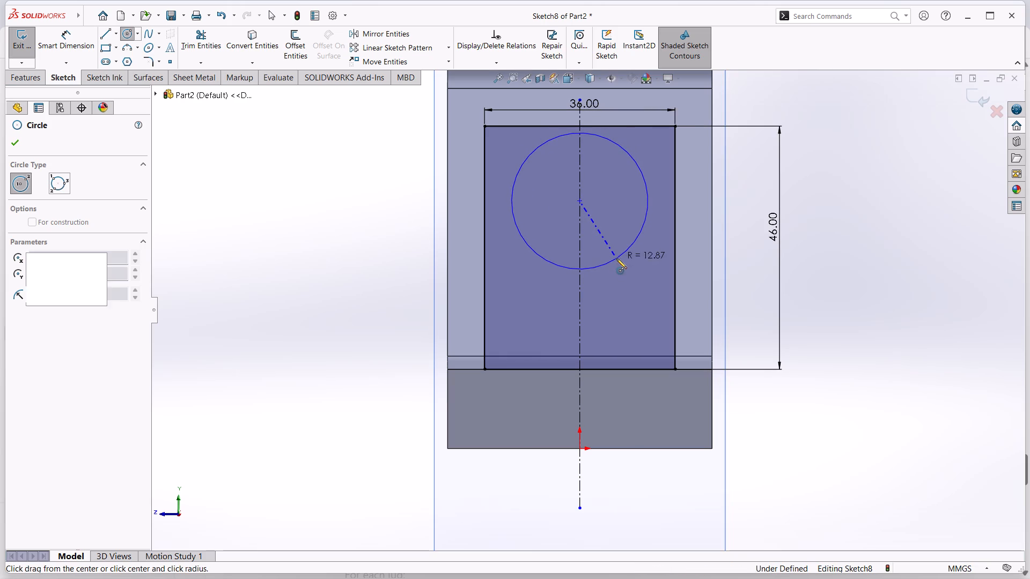
key(Escape)
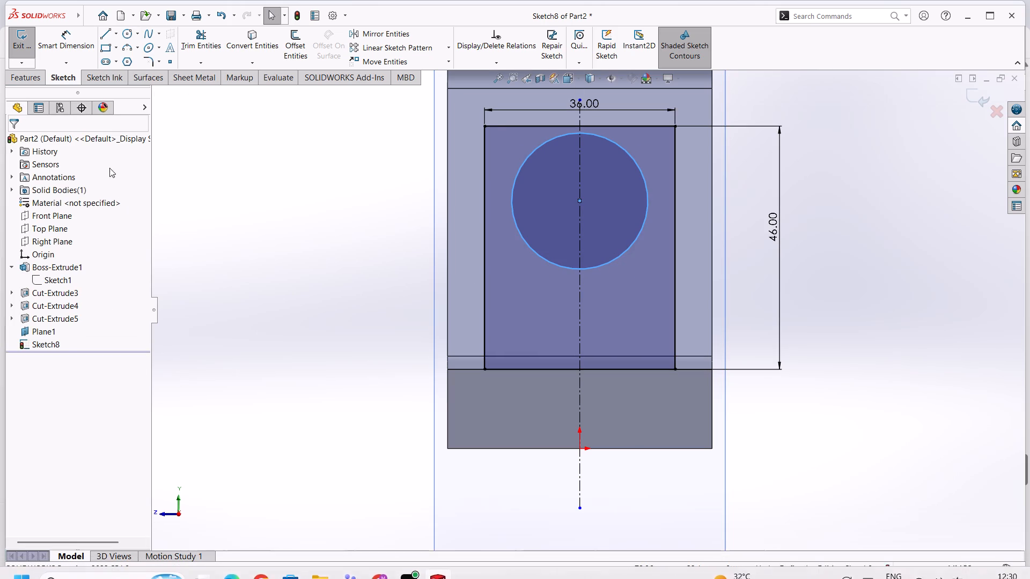
Dimension the circle's centre 28 mm above the rectangle's bottom edge.
click(77, 41)
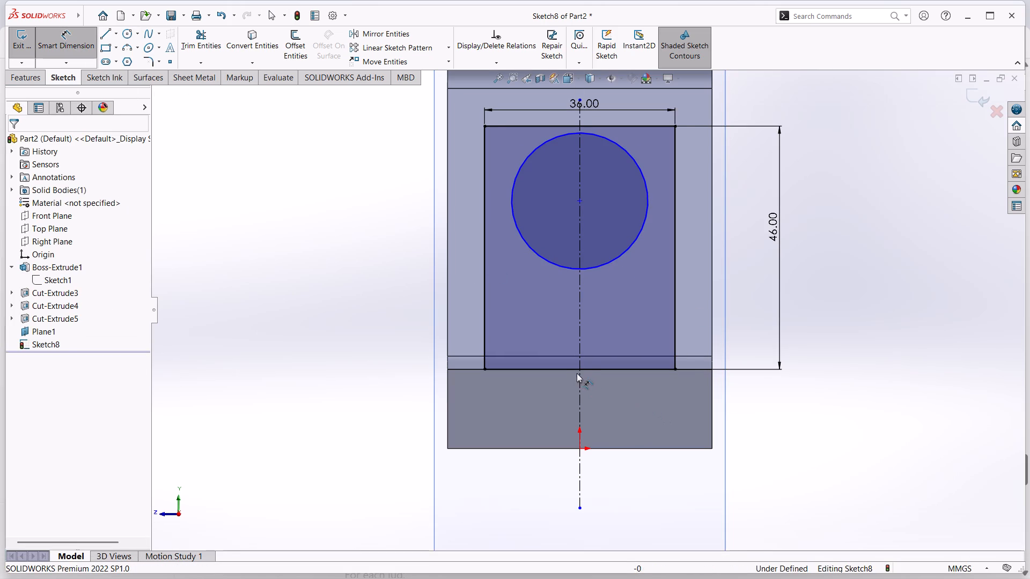
click(543, 369)
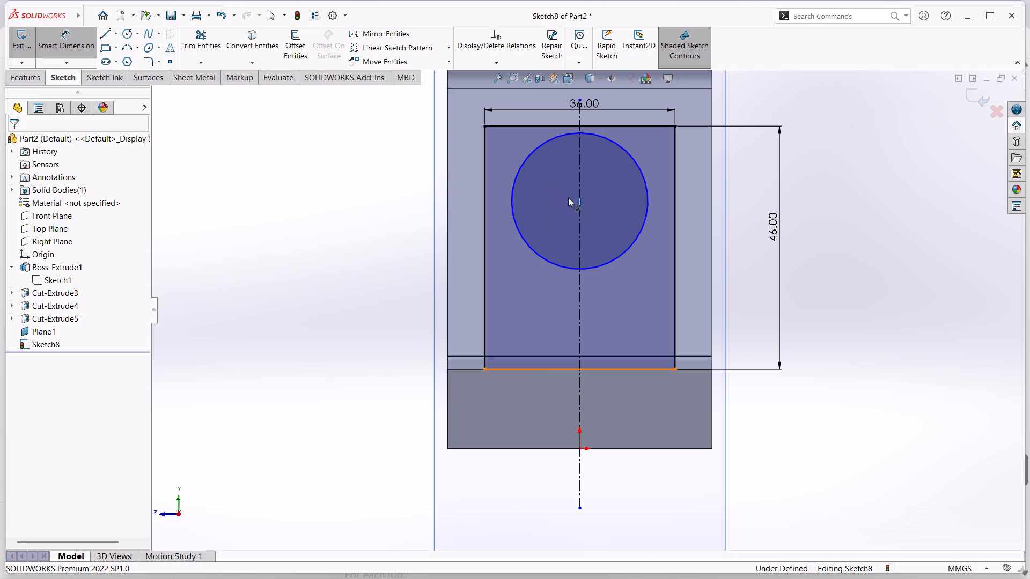
click(578, 201)
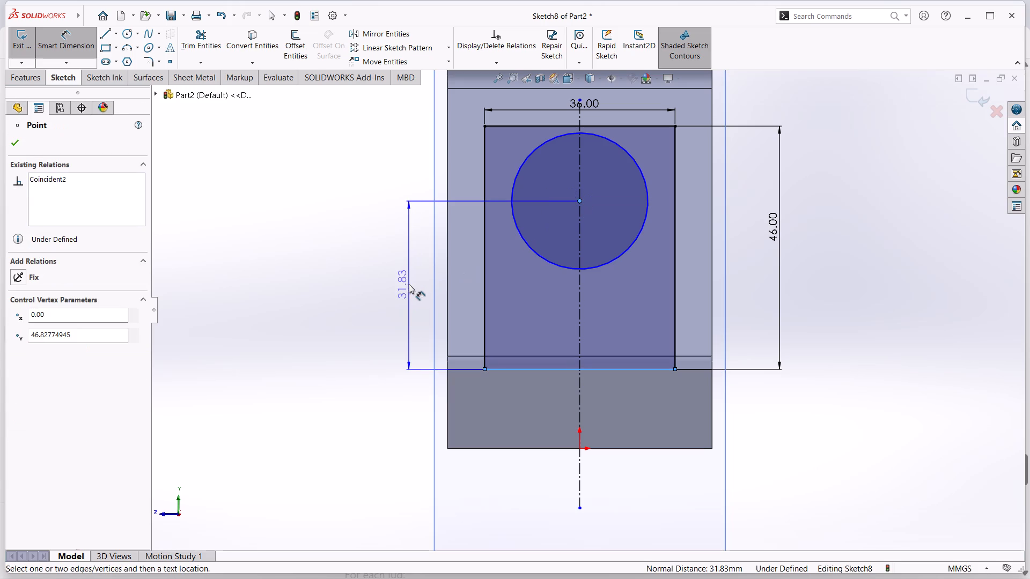
click(407, 283)
key(2)
key(8)
key(Return)
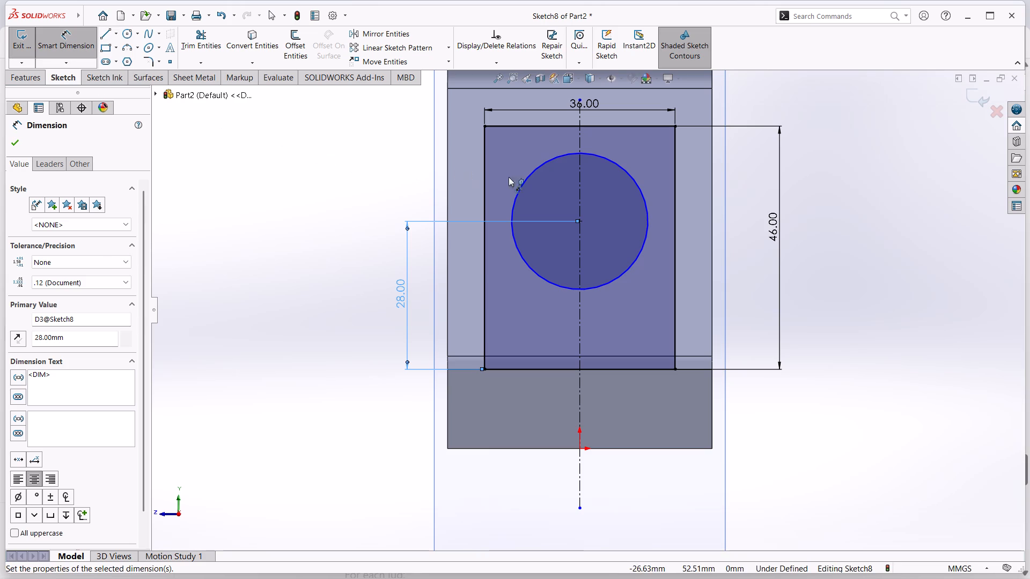
Dimension the circle's diameter as 36 mm.
click(534, 172)
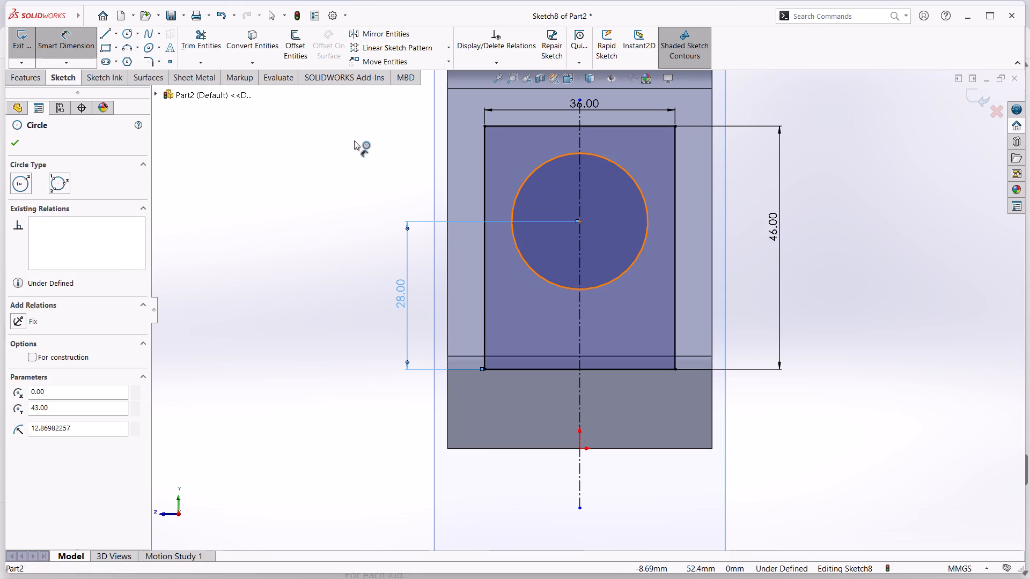
click(353, 140)
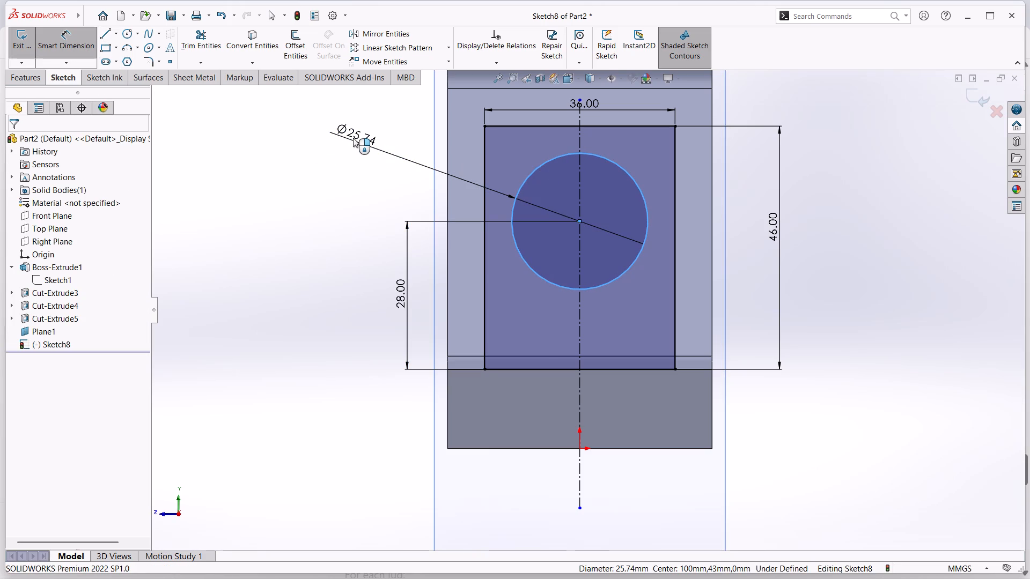
text(36)
key(Return)
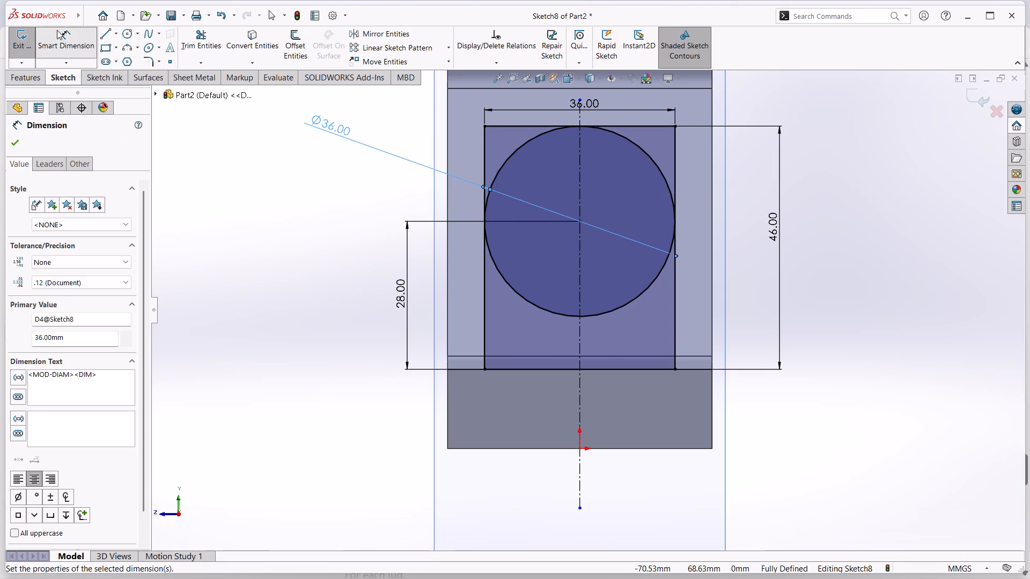
click(232, 167)
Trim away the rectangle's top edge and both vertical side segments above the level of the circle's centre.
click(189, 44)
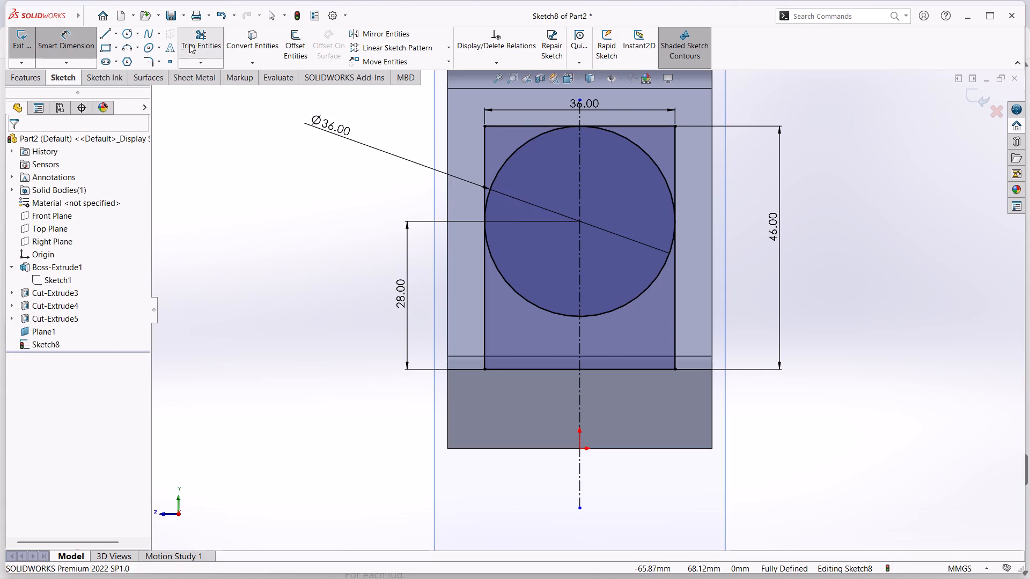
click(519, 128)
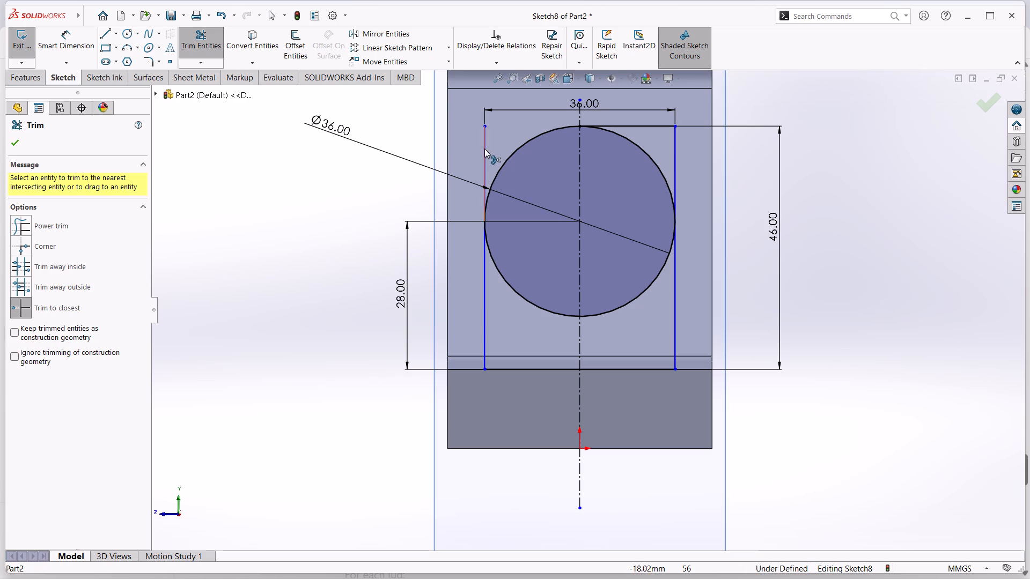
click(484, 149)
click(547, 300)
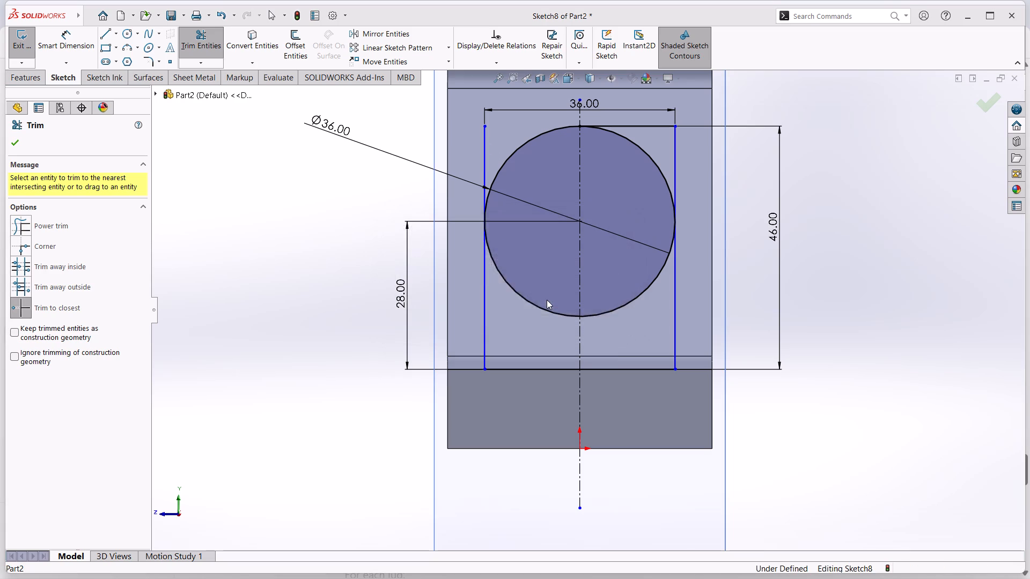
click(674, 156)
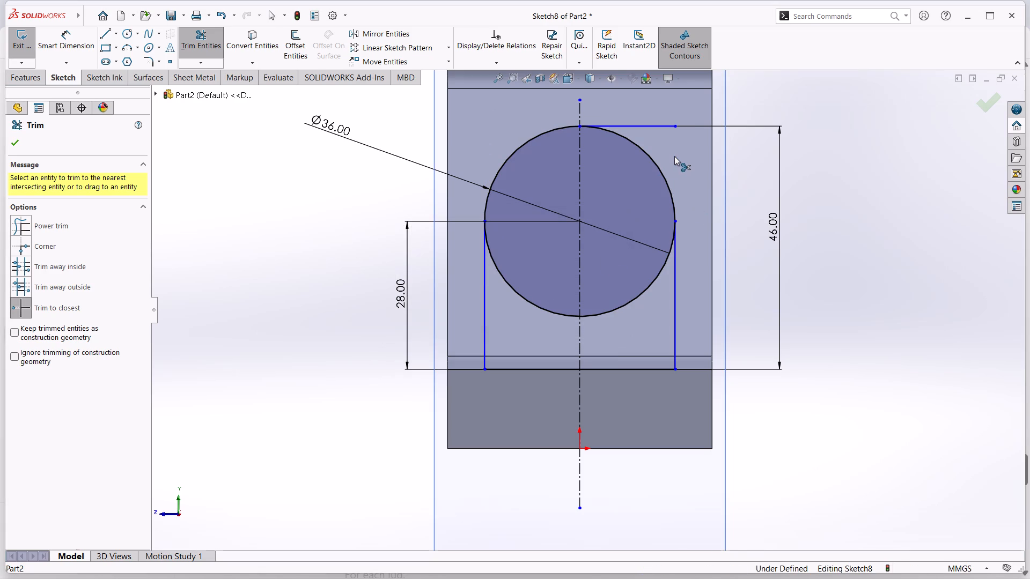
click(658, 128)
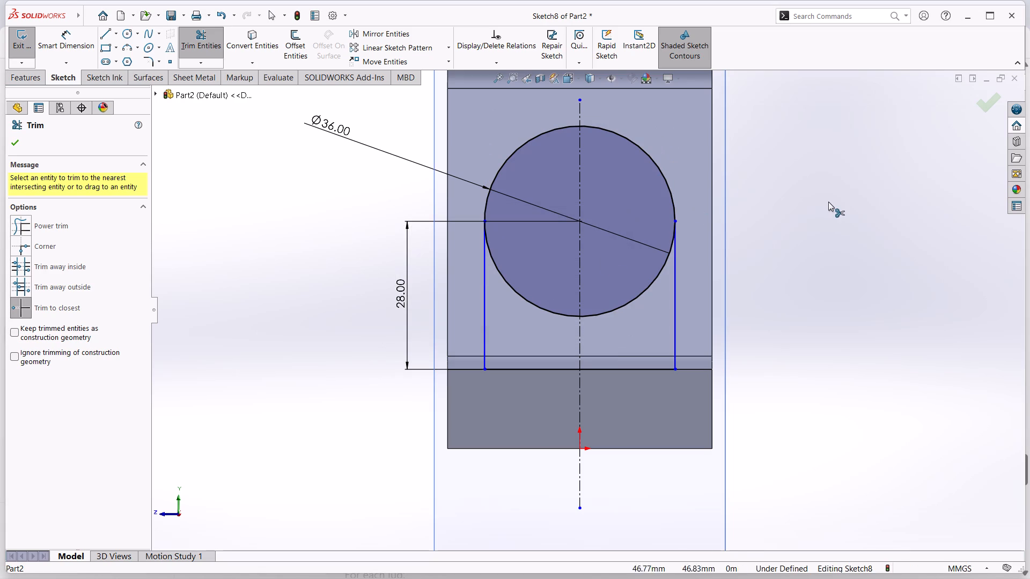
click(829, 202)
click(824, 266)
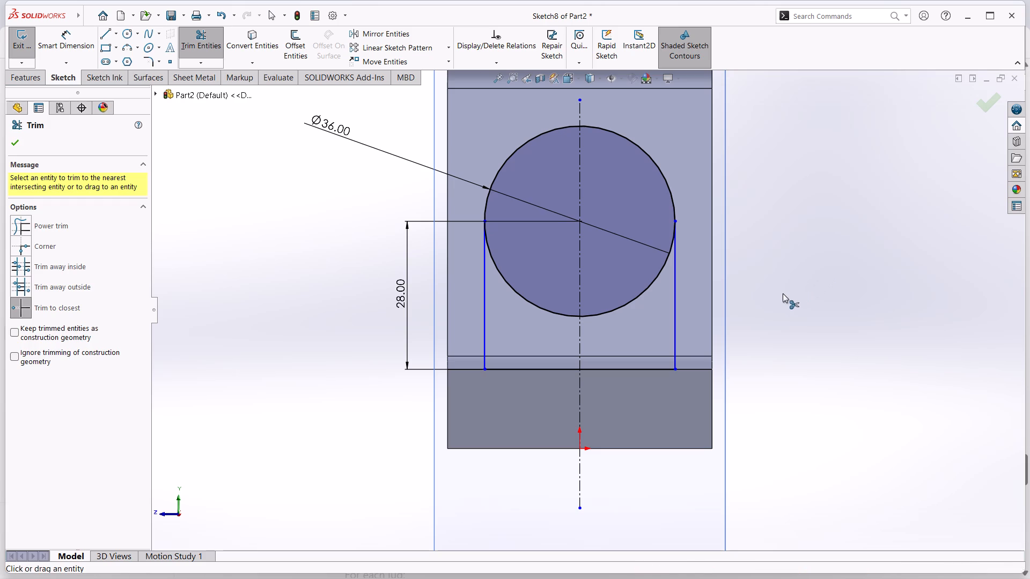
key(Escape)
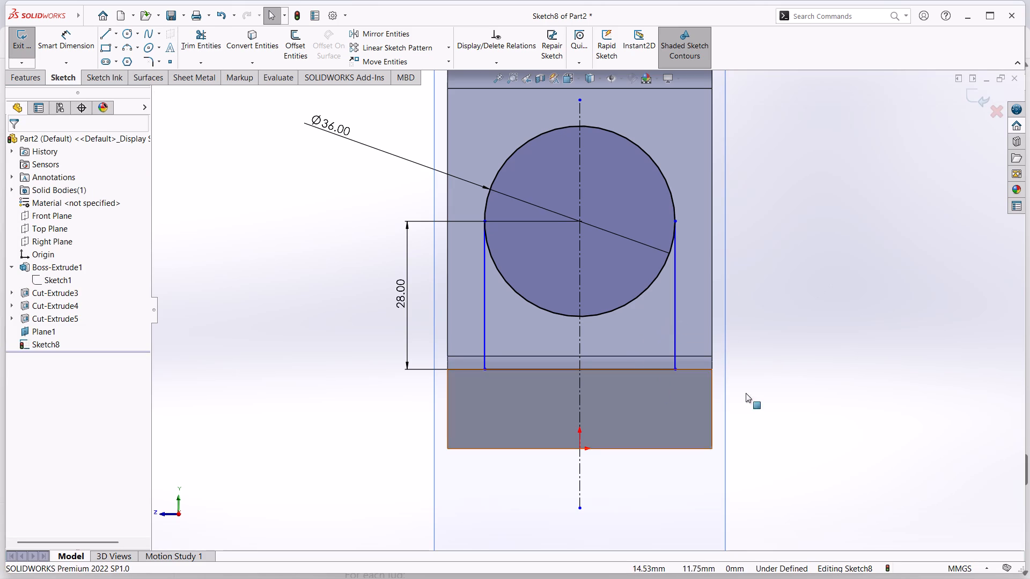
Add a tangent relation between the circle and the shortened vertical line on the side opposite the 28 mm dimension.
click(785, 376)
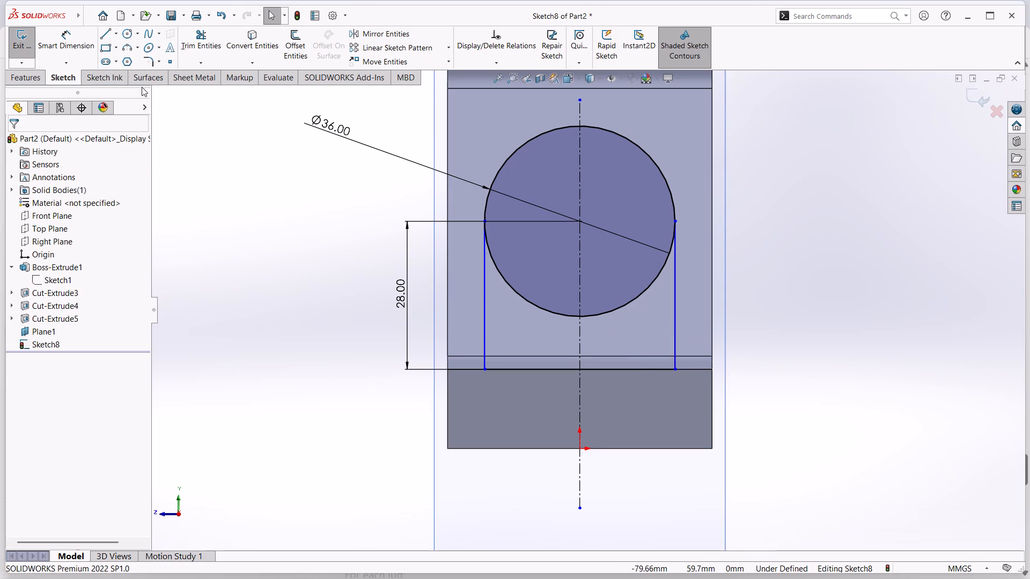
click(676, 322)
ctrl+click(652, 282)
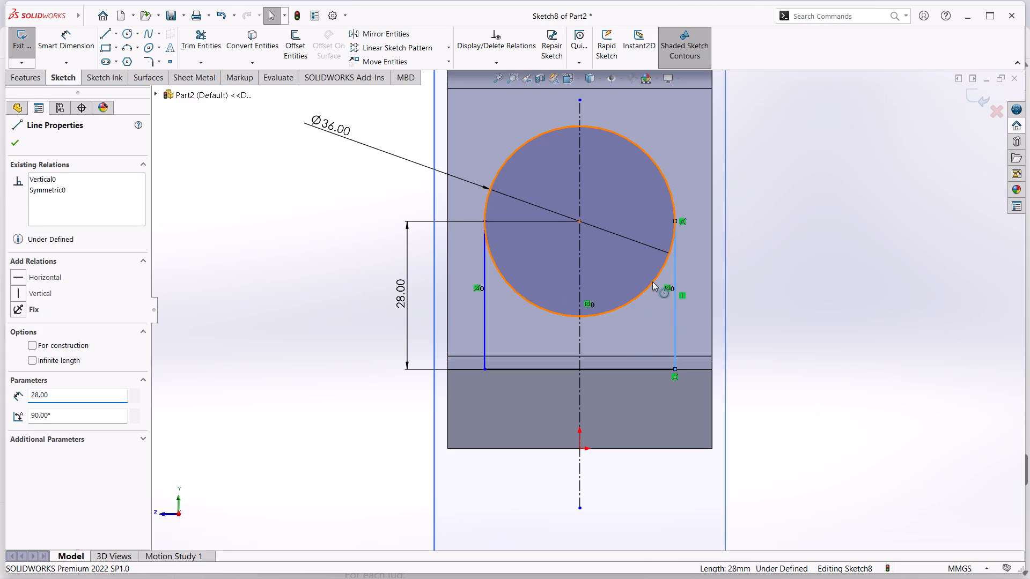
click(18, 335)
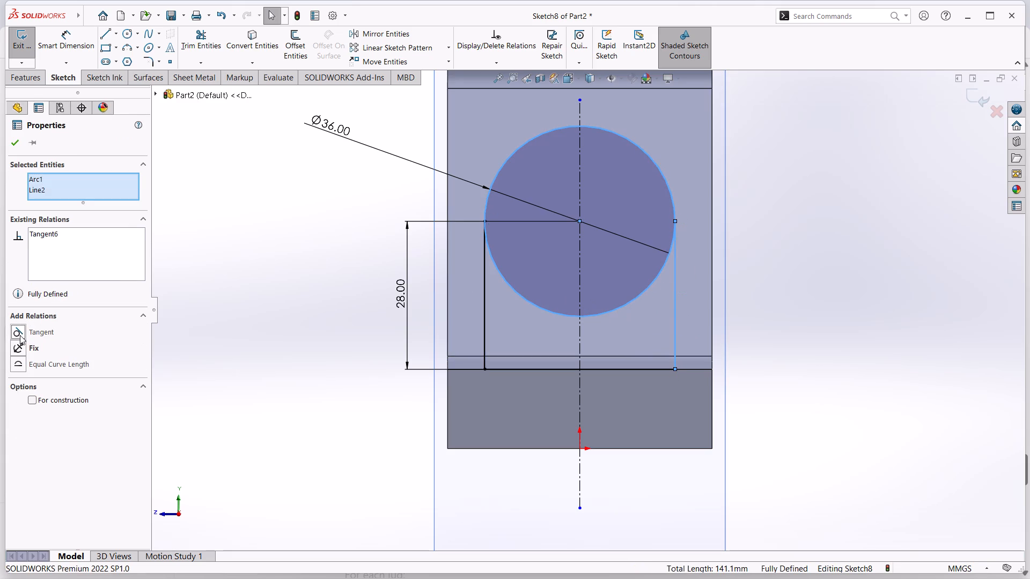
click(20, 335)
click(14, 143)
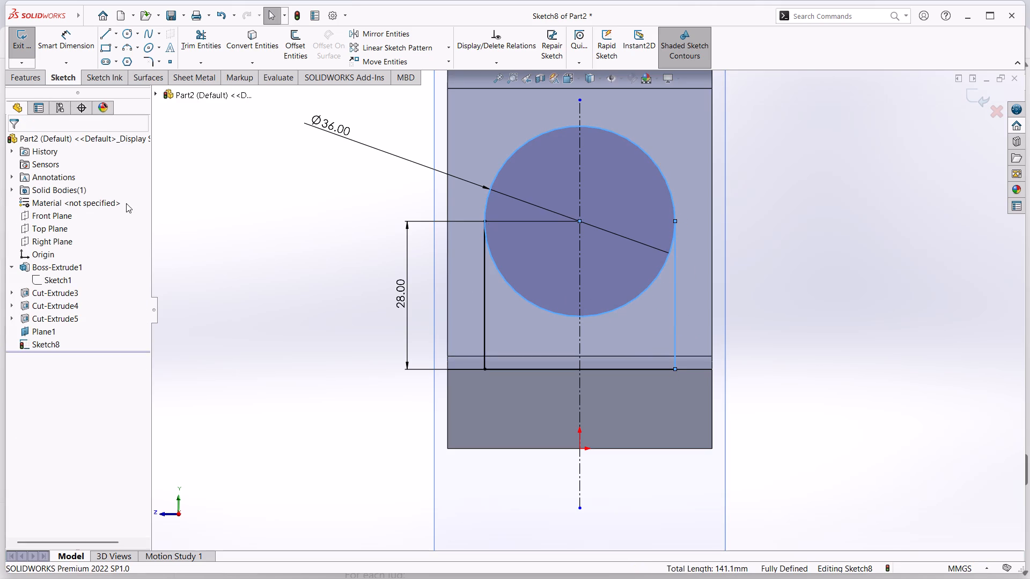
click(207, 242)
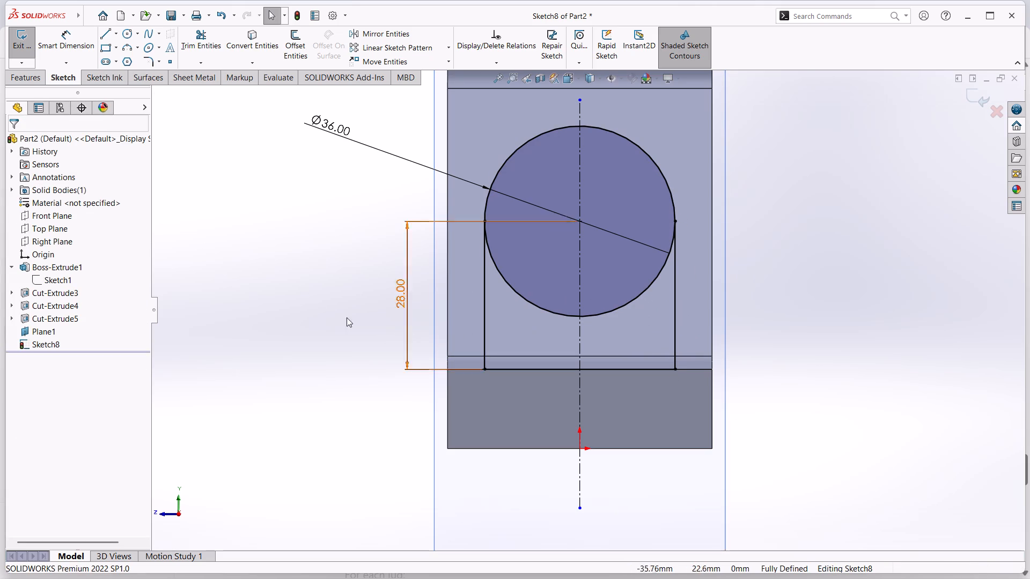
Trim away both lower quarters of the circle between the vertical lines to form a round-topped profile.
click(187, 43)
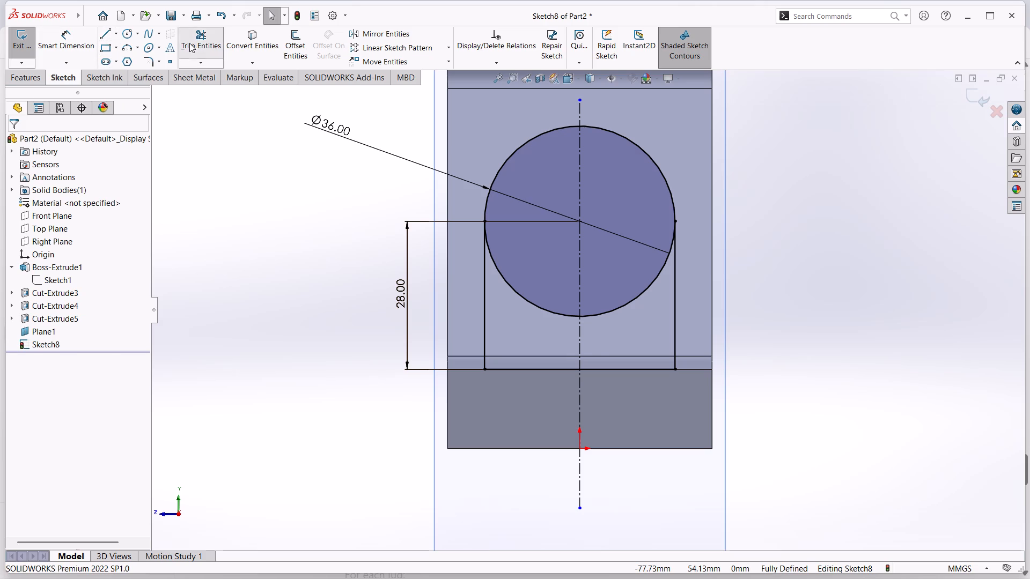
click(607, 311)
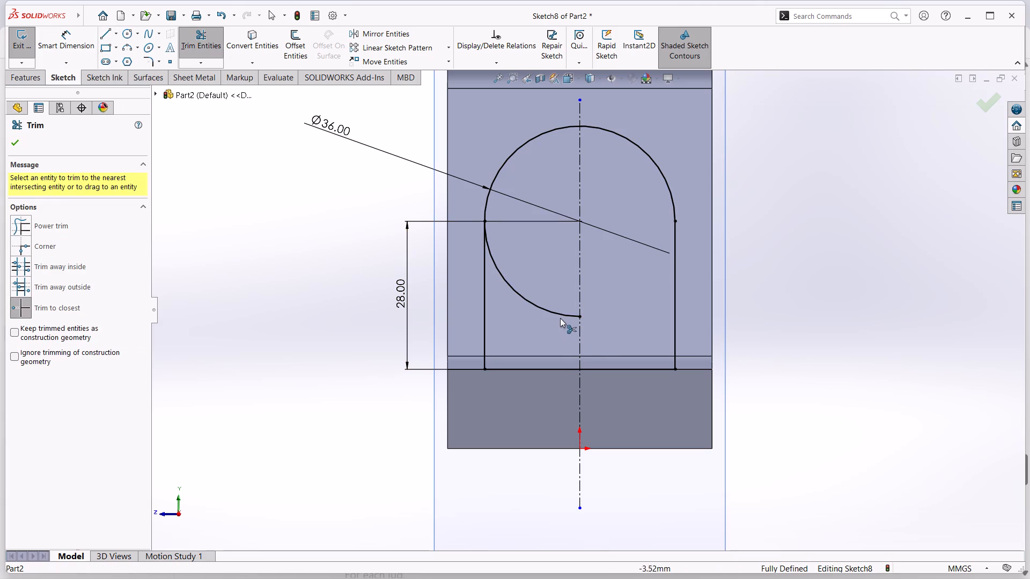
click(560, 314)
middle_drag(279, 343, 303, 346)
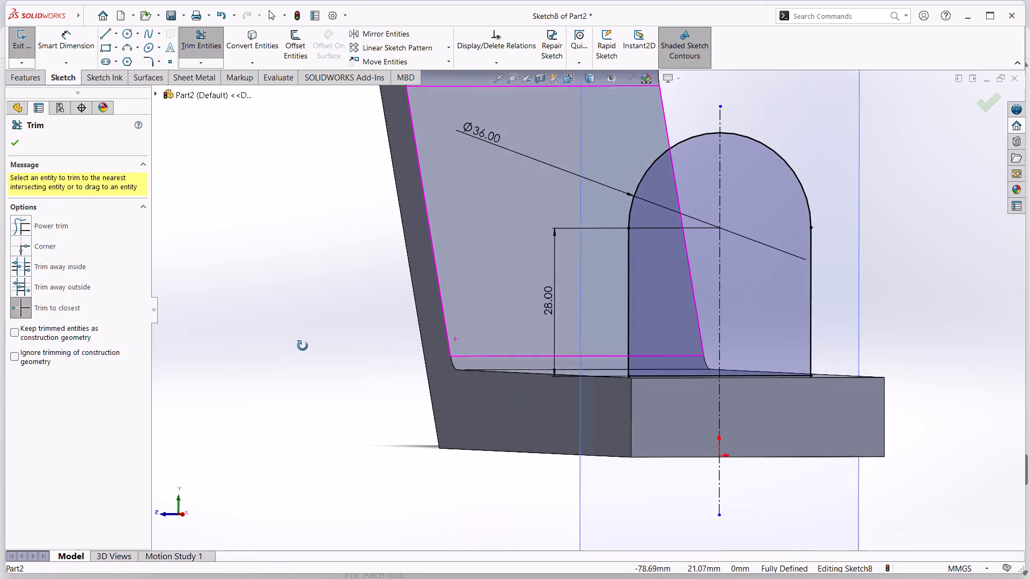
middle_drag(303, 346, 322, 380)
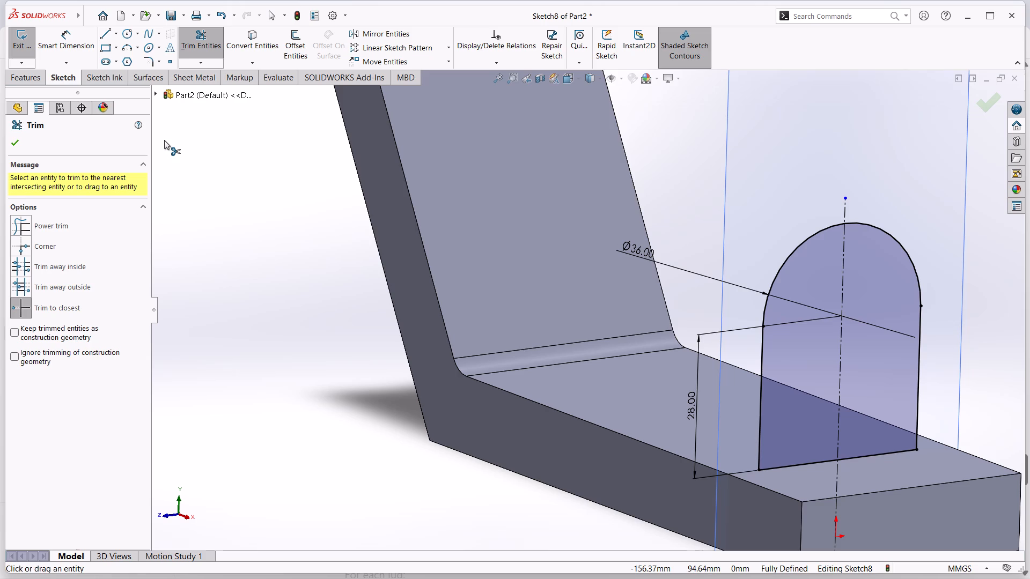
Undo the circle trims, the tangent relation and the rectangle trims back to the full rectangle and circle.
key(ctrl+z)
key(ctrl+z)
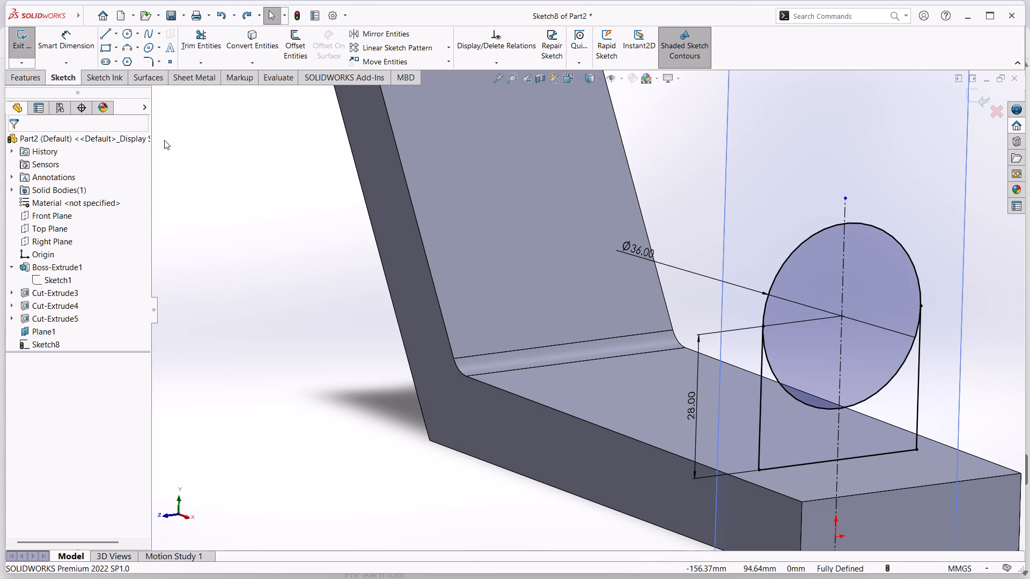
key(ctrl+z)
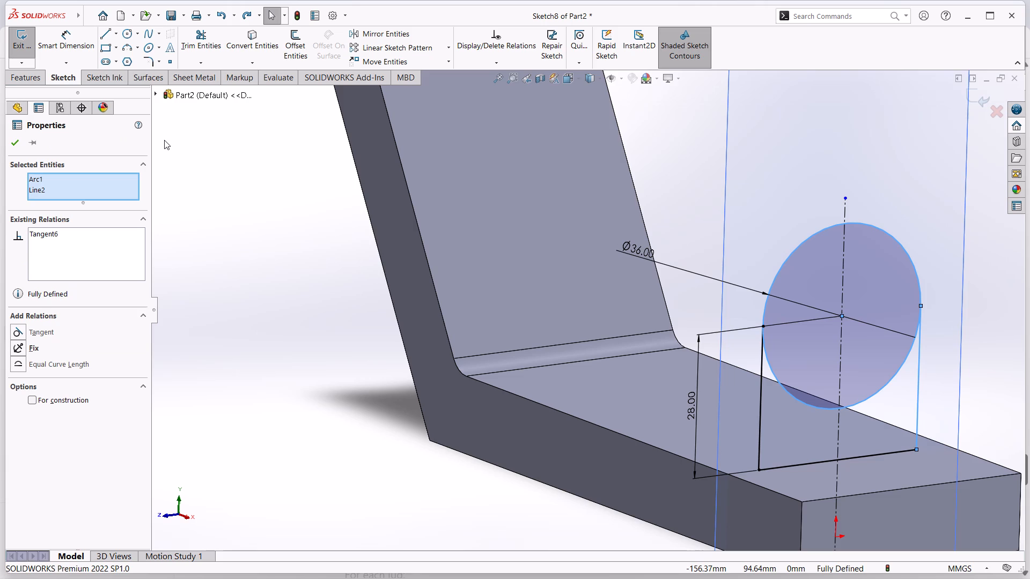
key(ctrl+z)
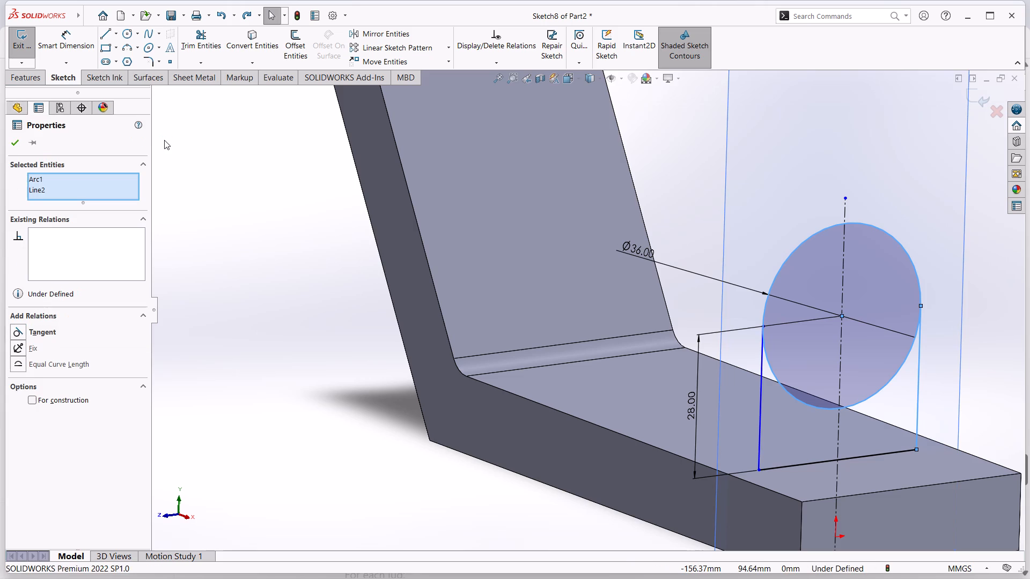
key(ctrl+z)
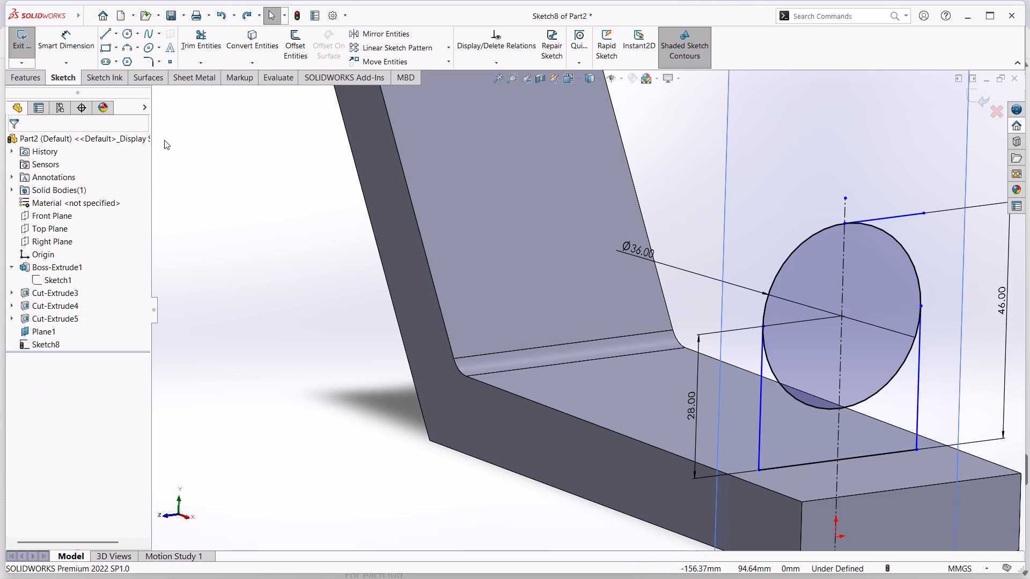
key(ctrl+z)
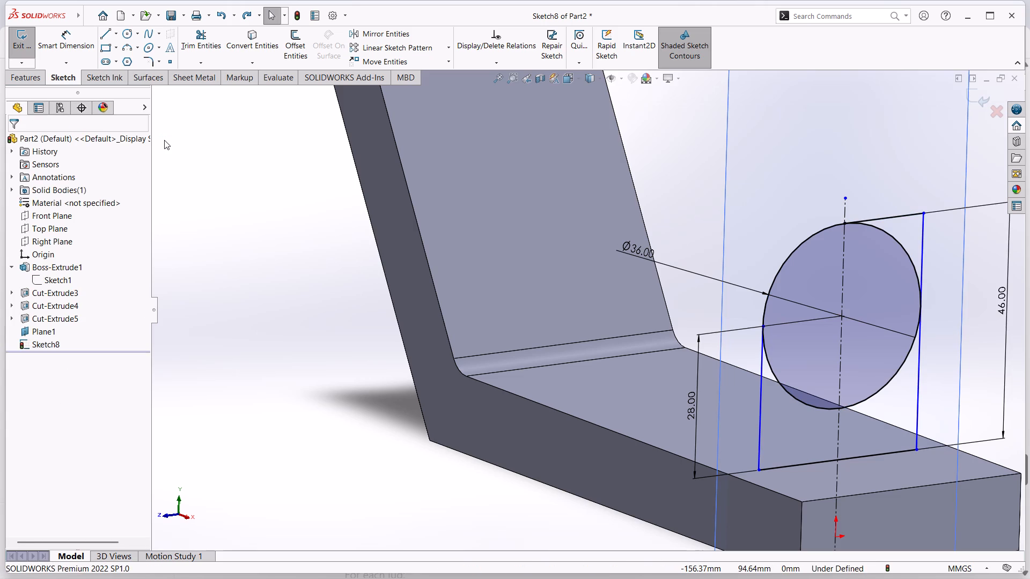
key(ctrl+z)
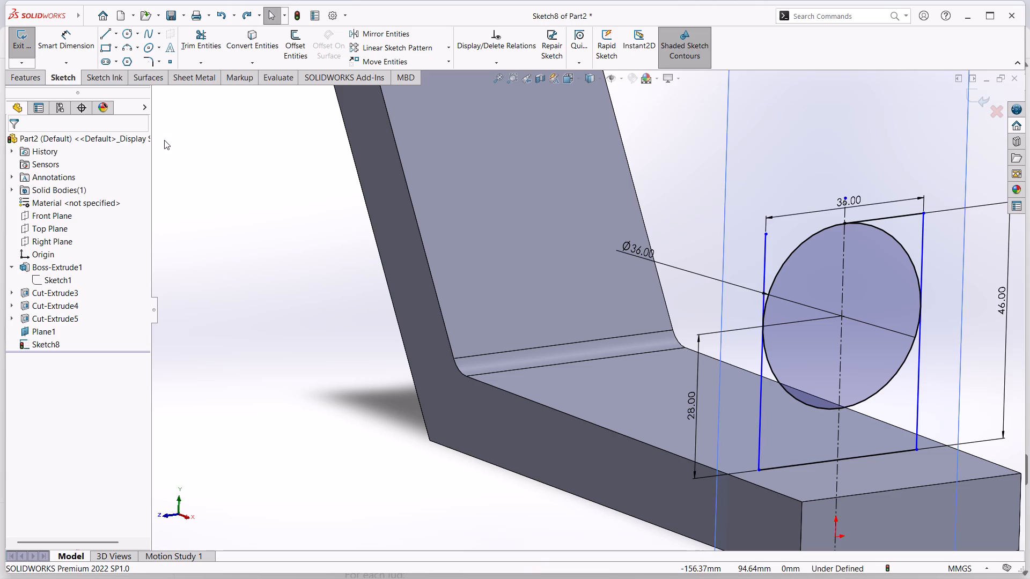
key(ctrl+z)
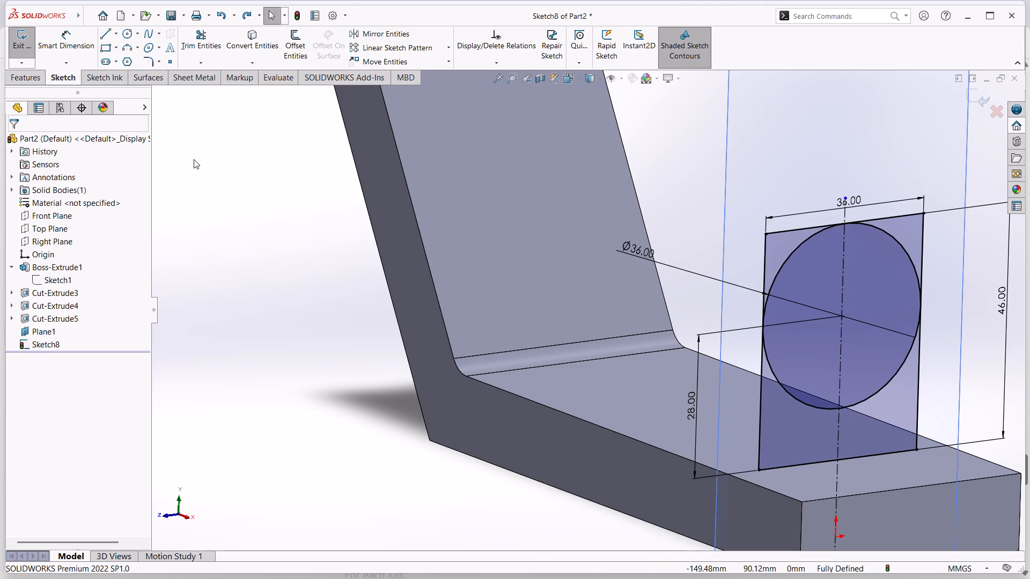
Undo the circle together with its diameter and centre-height dimensions, and exit the sketch with only the rectangle and centerline.
key(ctrl+z)
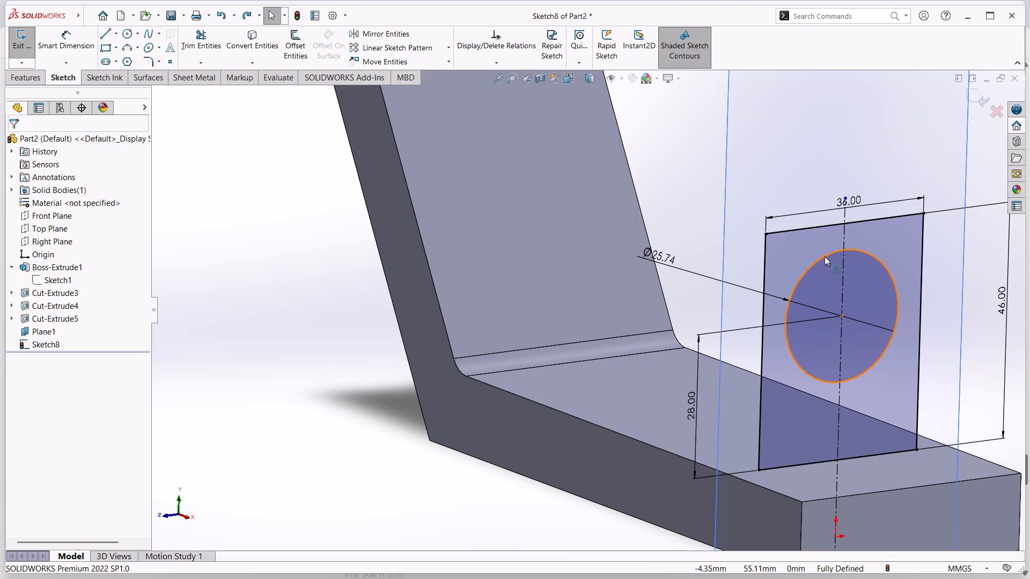
key(ctrl+z)
key(ctrl+z)
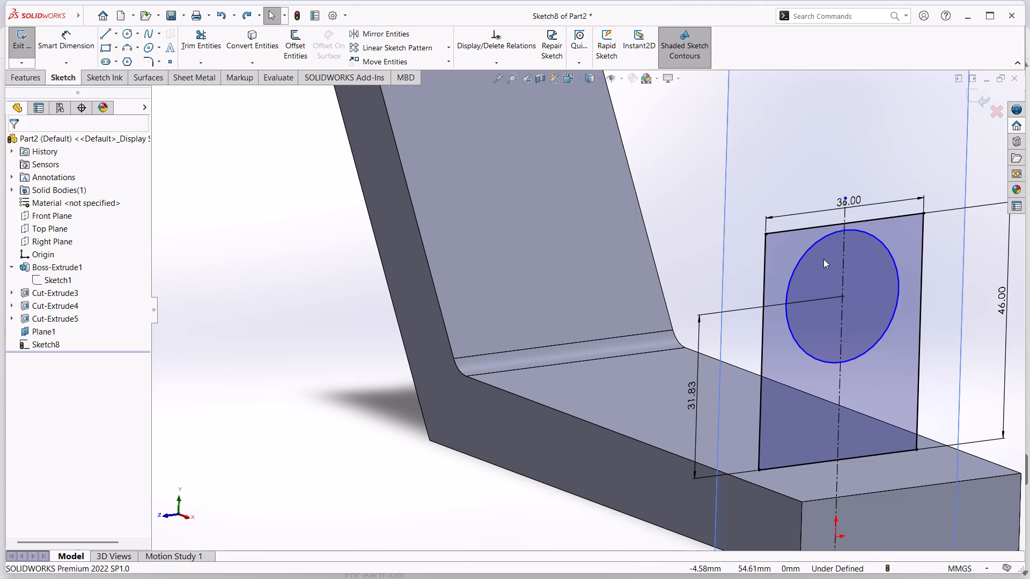
key(ctrl+z)
key(ctrl+z)
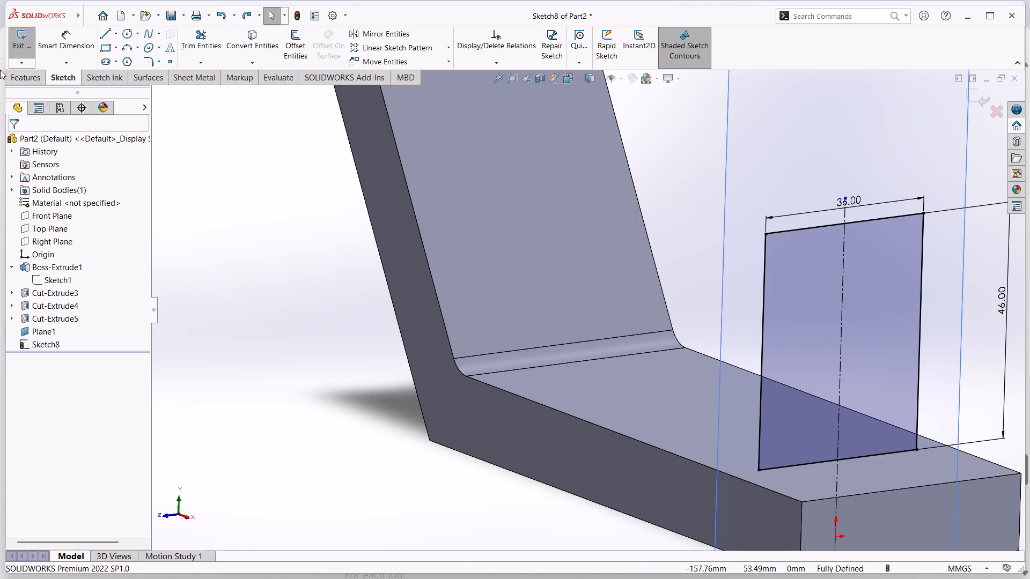
click(15, 49)
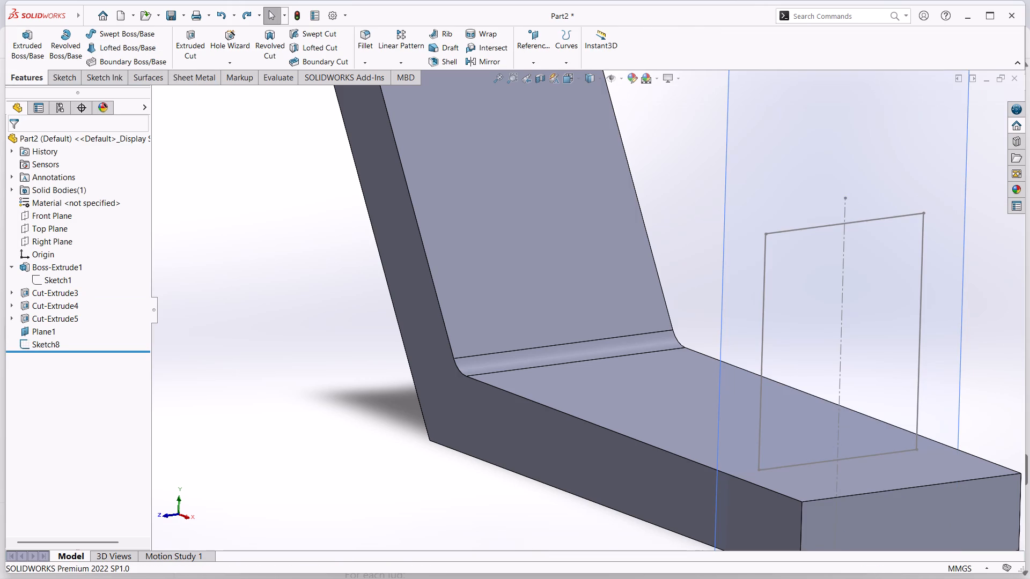
Extrude the rectangle sketch 15+20+15 mm as a merged boss, reversed from the offset plane toward the bracket's bent arm.
click(28, 50)
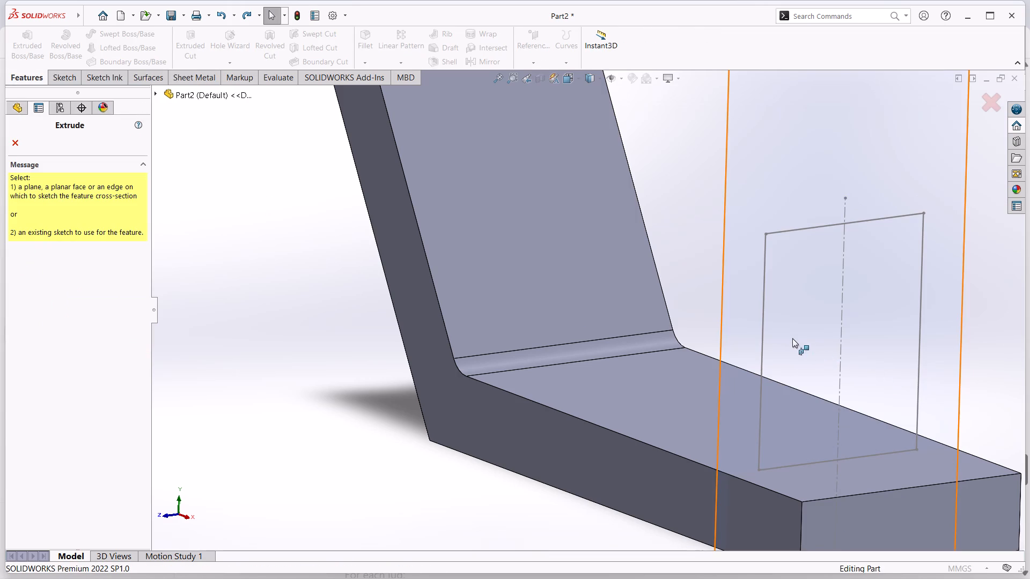
click(764, 323)
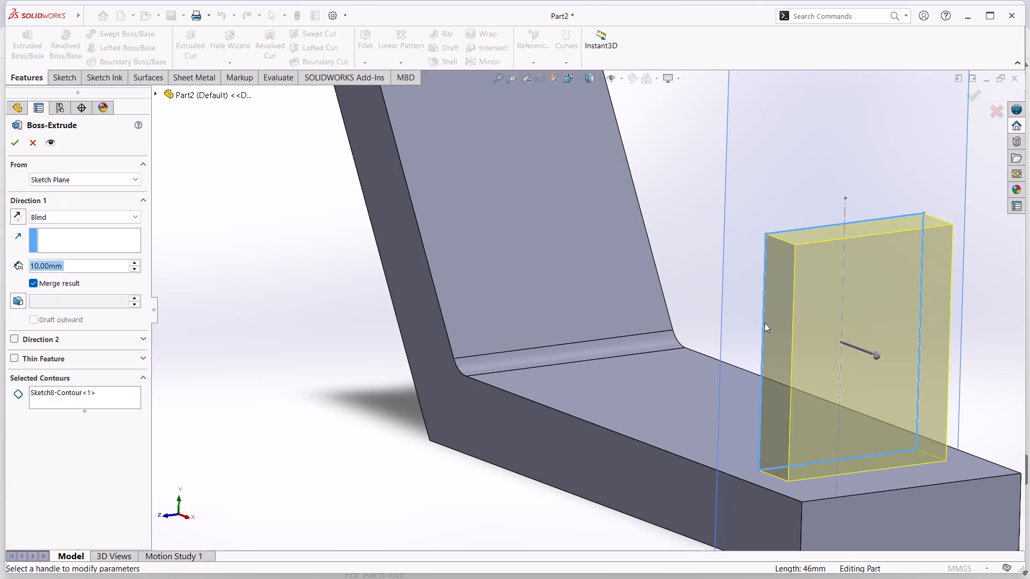
click(23, 218)
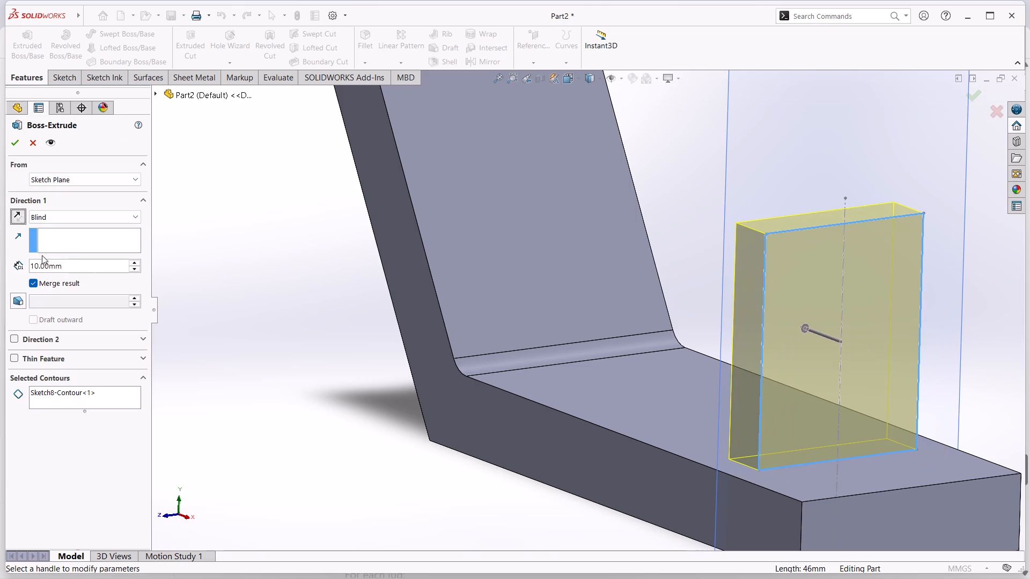
drag(70, 269, 0, 270)
text(15)
key(Return)
text(20)
key(Return)
text(15)
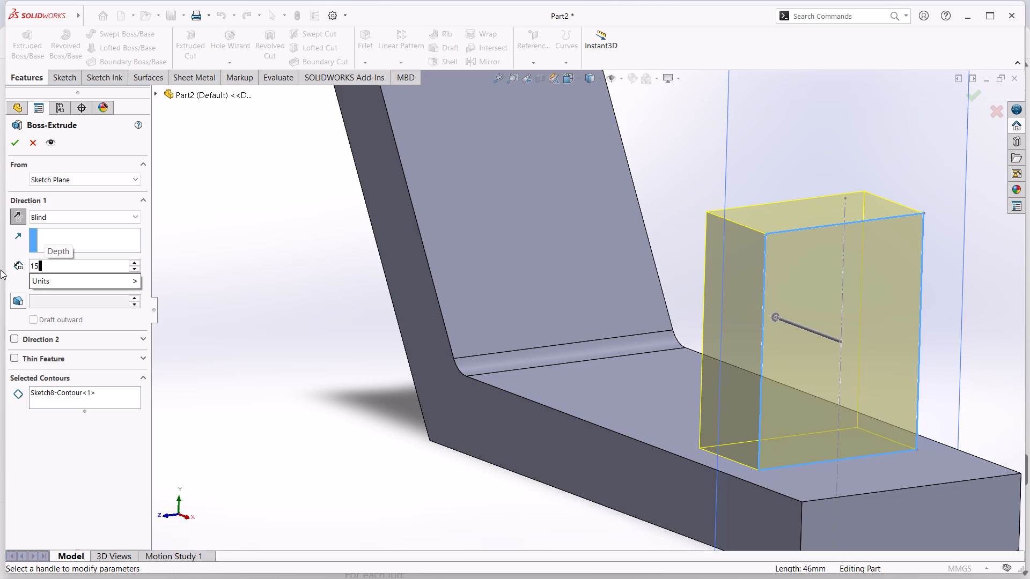
click(72, 269)
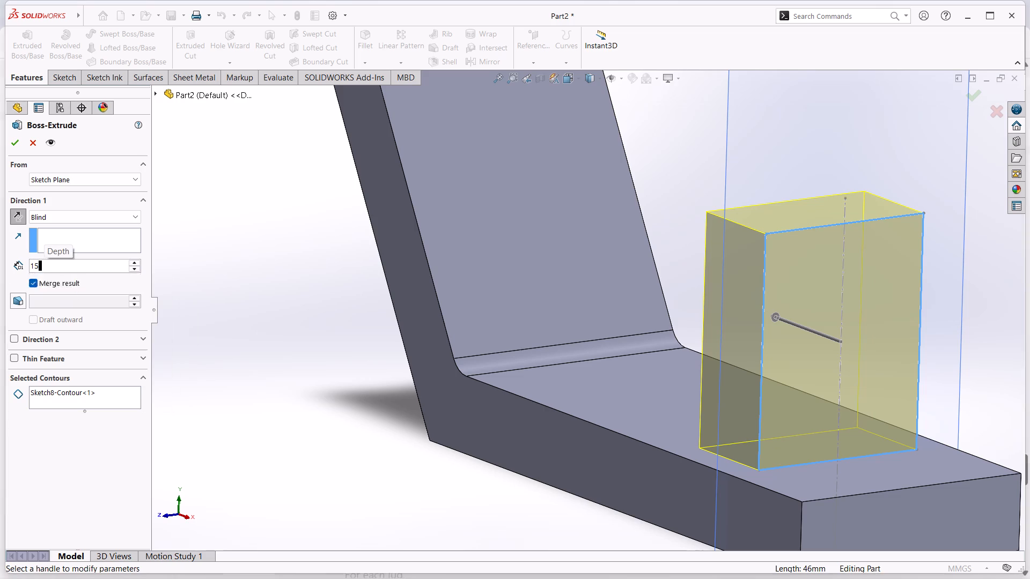
key(plus)
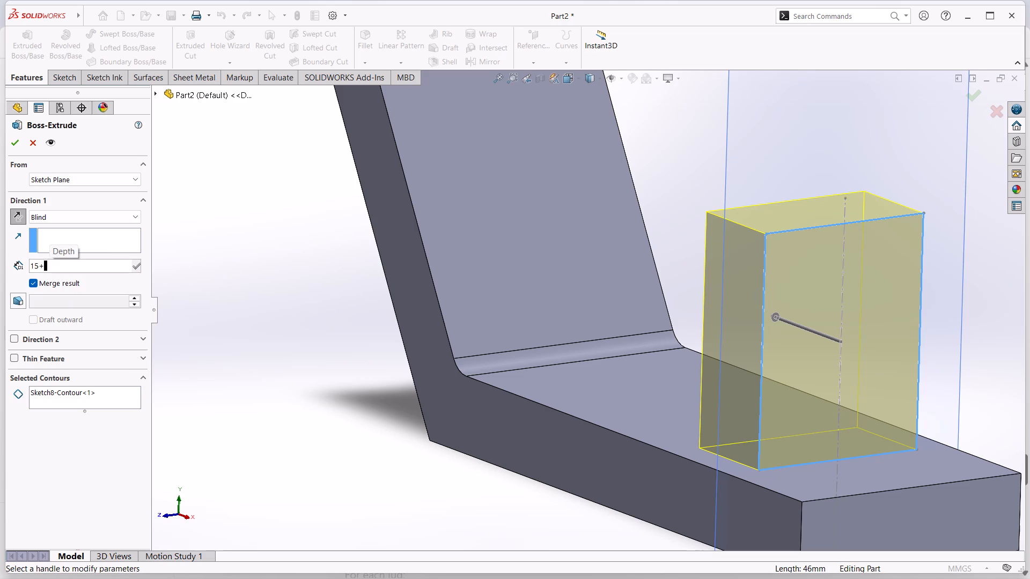
text(20+)
text(15)
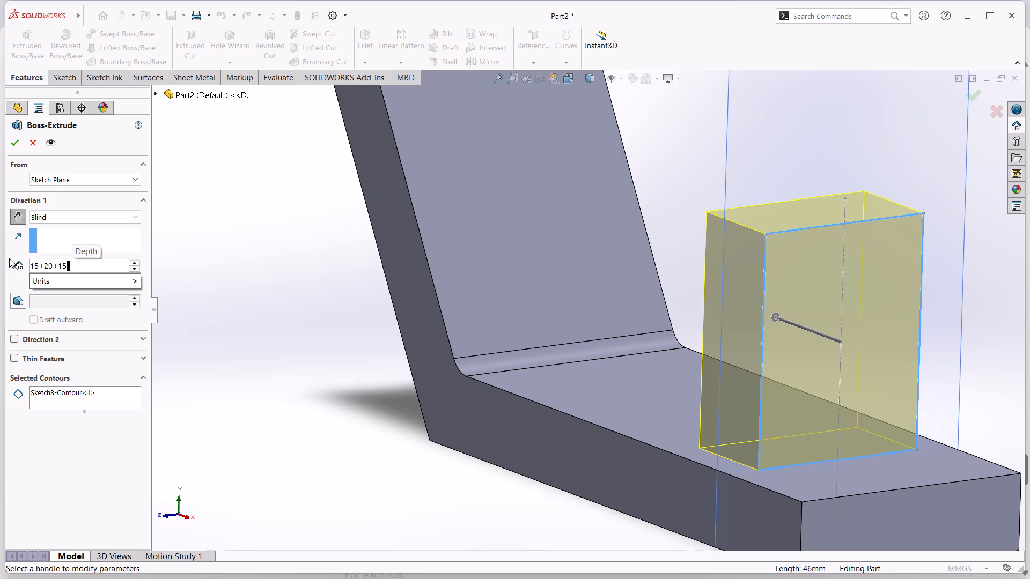
key(Return)
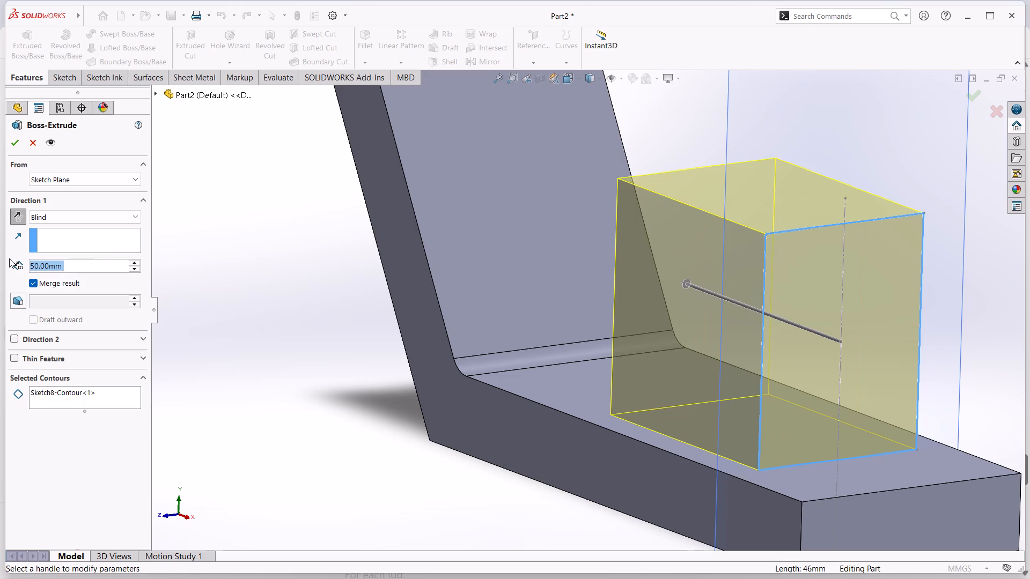
click(11, 144)
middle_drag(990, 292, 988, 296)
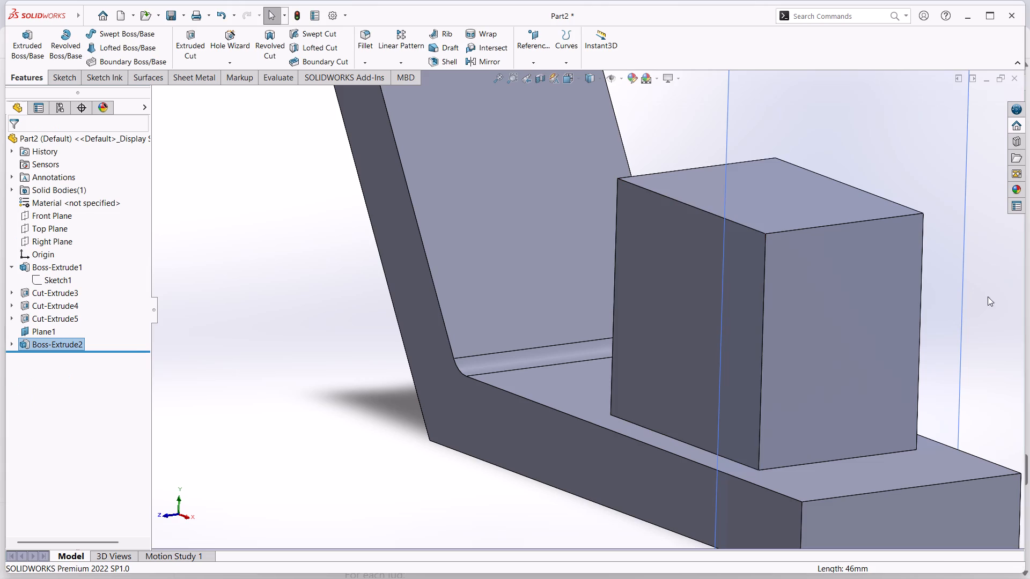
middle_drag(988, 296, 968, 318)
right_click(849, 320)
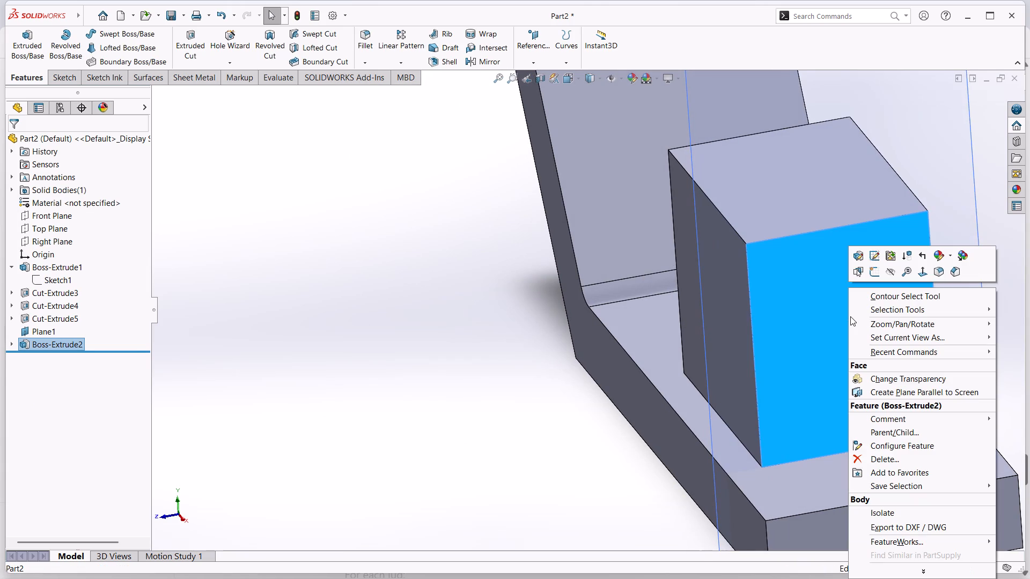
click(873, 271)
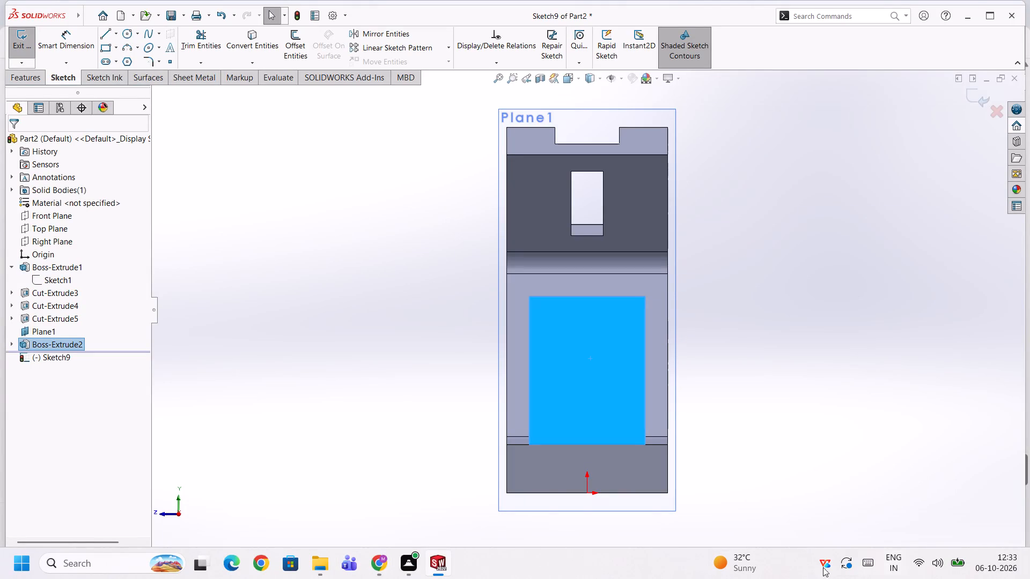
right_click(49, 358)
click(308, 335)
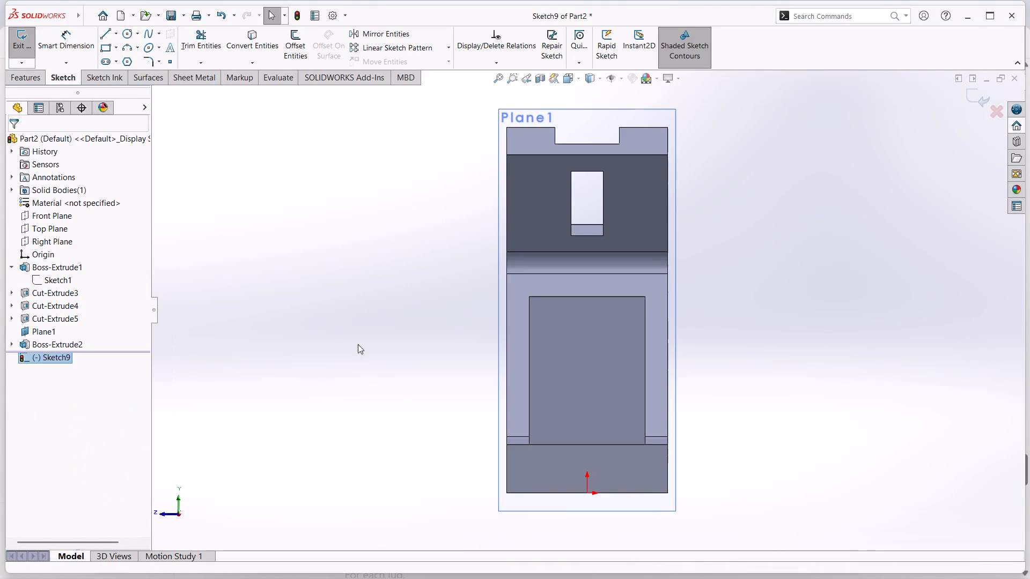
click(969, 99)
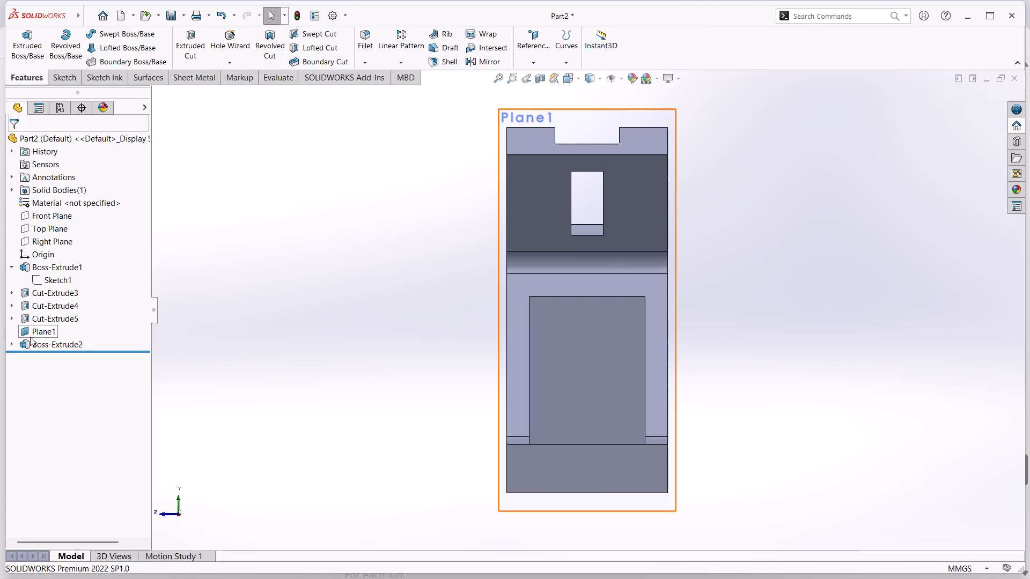
Edit the block's rectangle sketch, set its height to 28 mm and exit the sketch to rebuild the block.
click(8, 347)
click(9, 344)
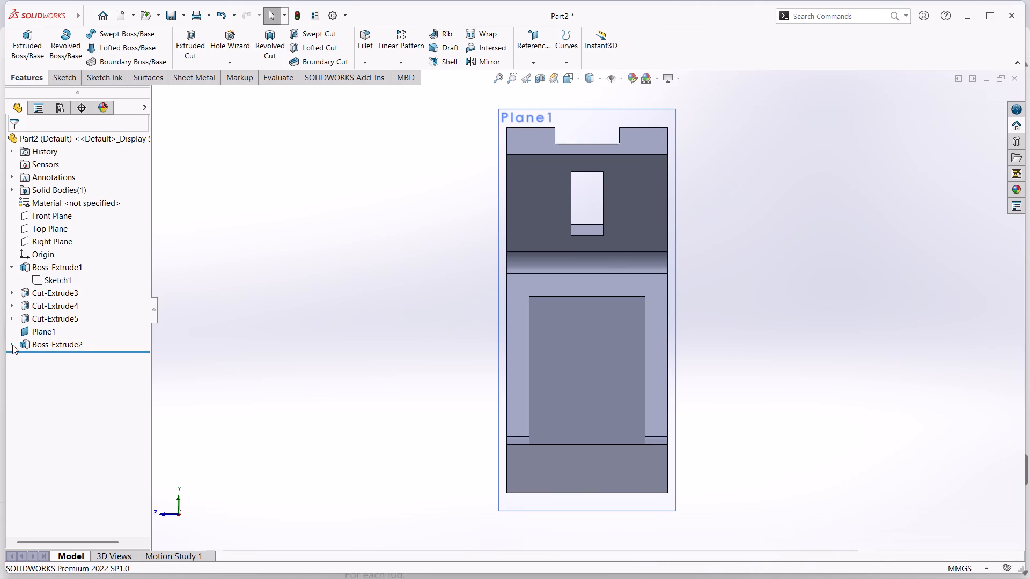
click(12, 345)
right_click(50, 357)
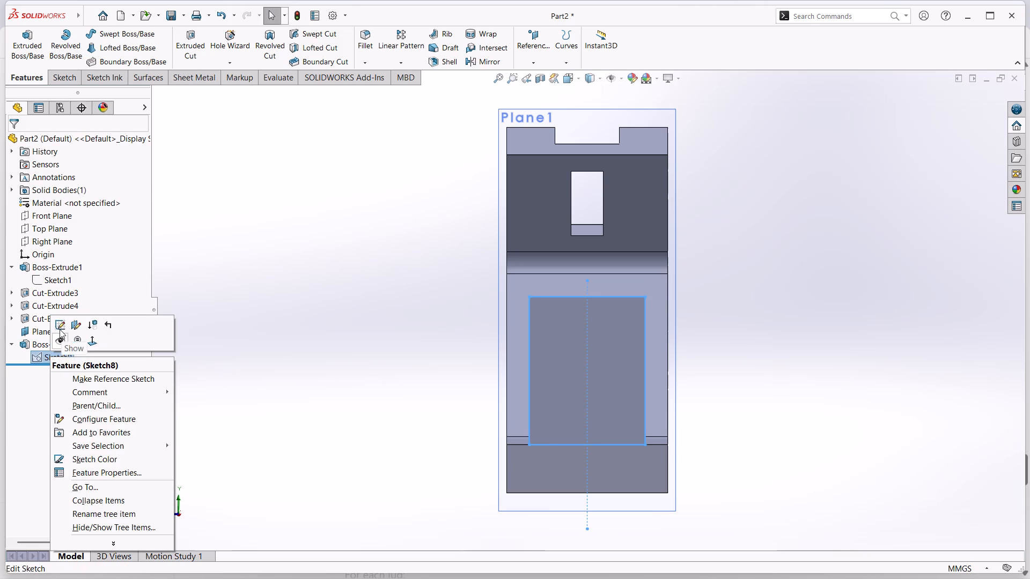
click(60, 329)
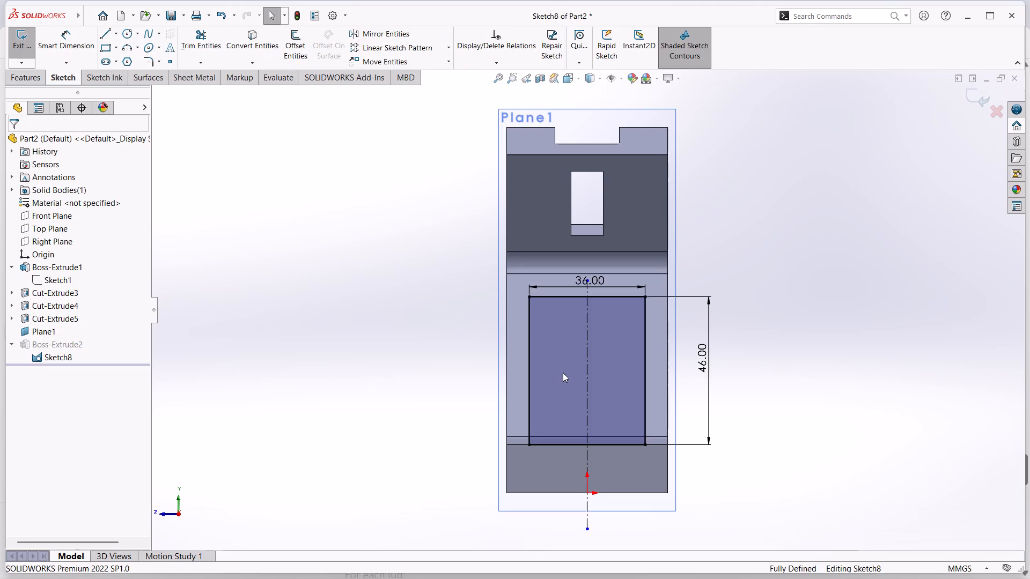
double_click(703, 369)
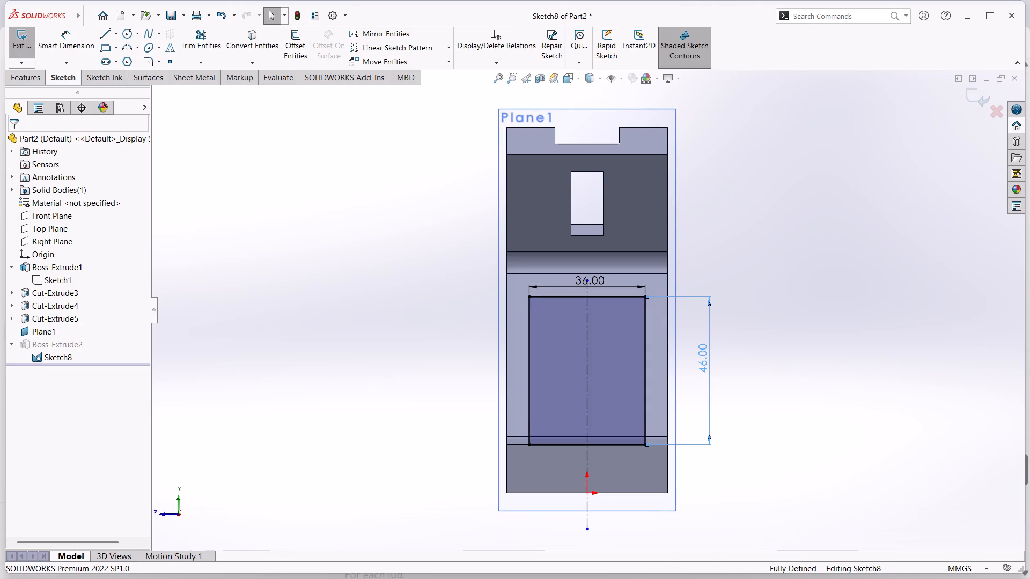
text(28)
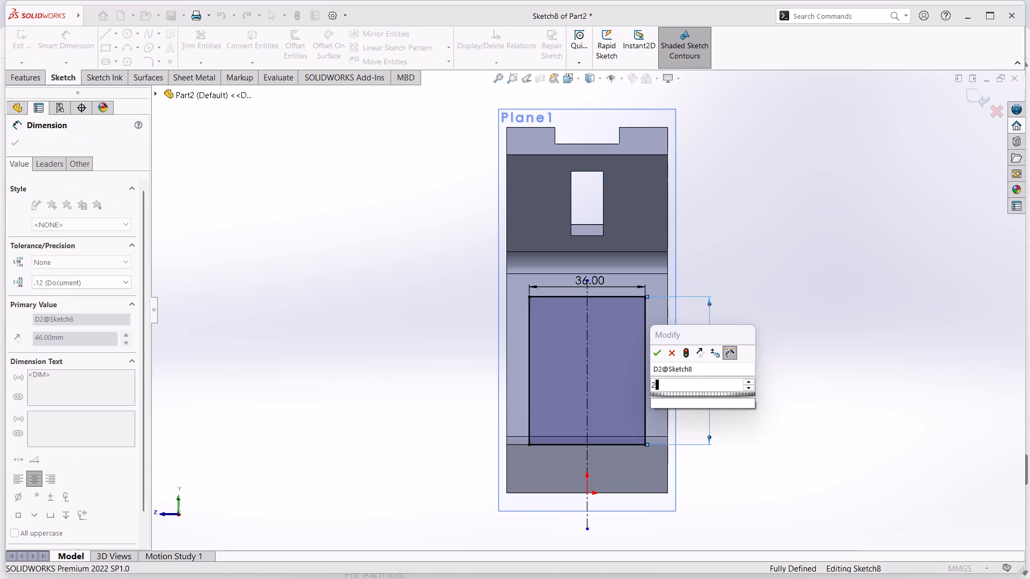
key(Return)
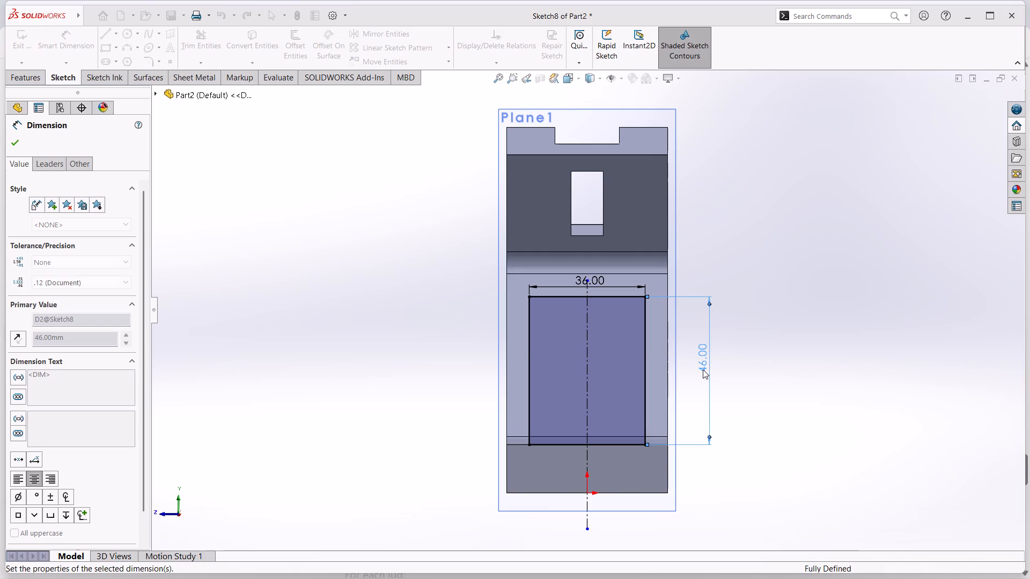
click(15, 142)
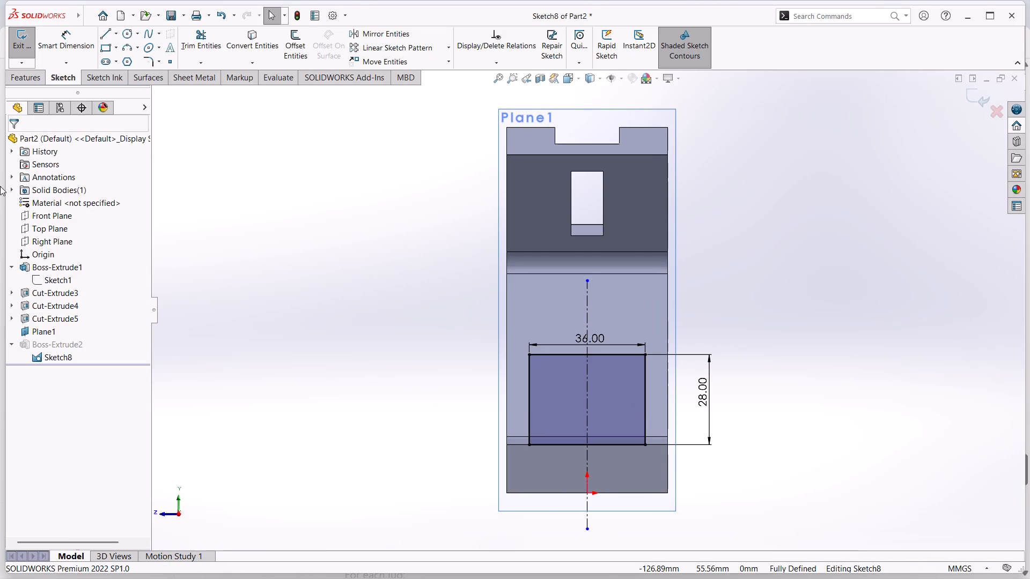
click(270, 268)
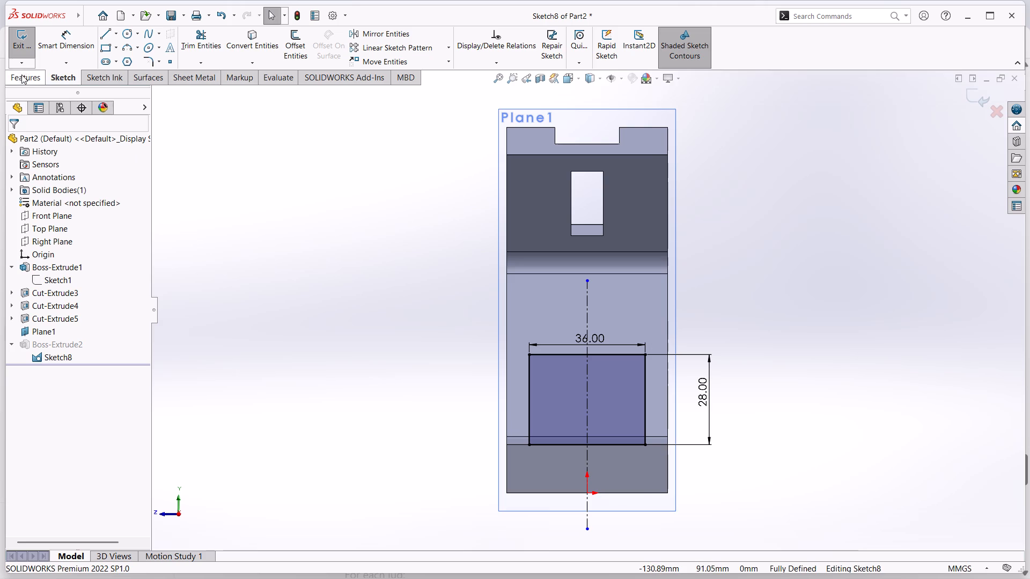
click(25, 45)
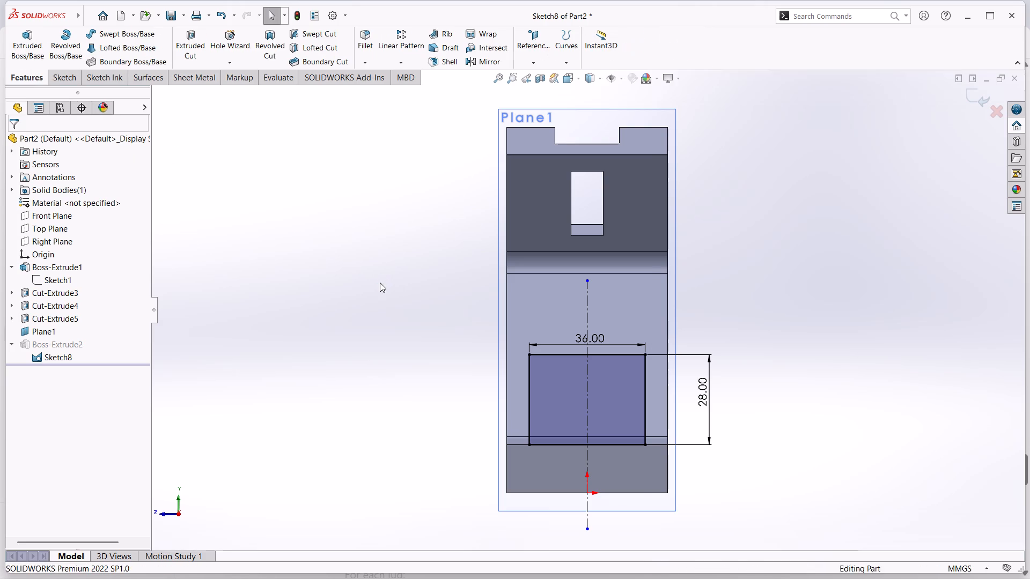
Sketch an 18 mm radius circle on the block's outer end face, centred on the top edge's midpoint and reaching its corner.
middle_drag(393, 312, 411, 316)
scroll(406, 316, down, 1)
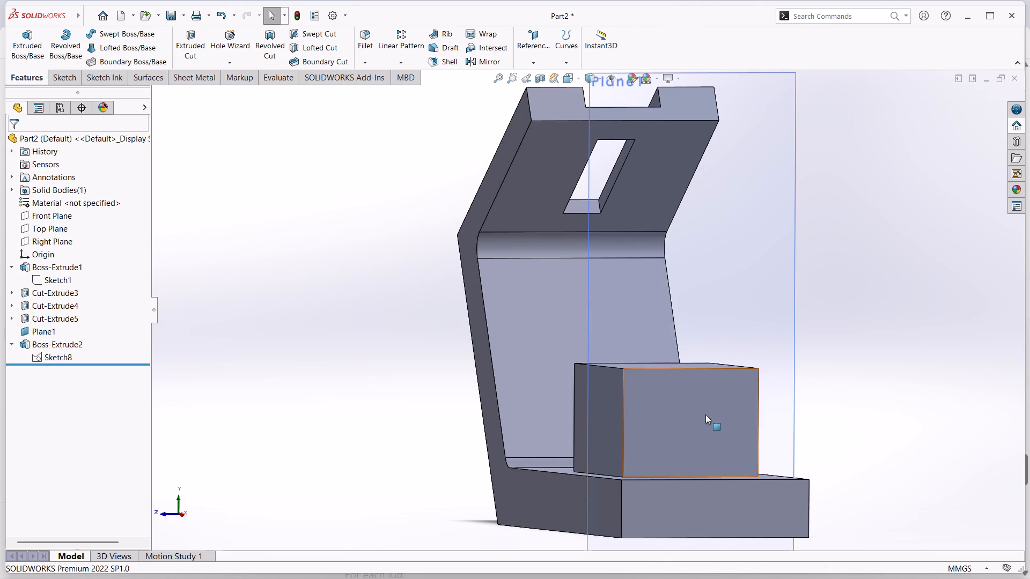
right_click(705, 414)
click(732, 271)
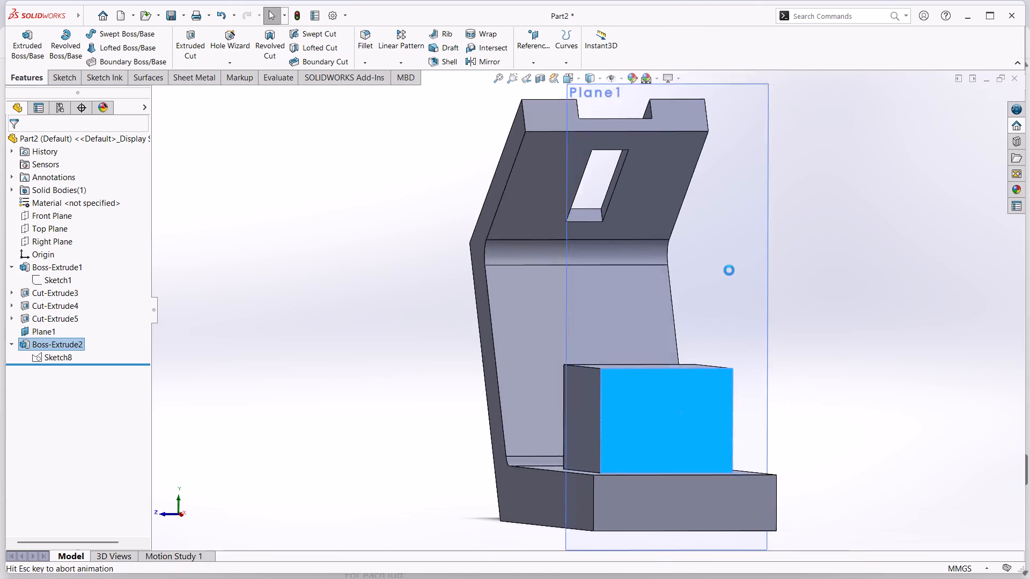
click(124, 34)
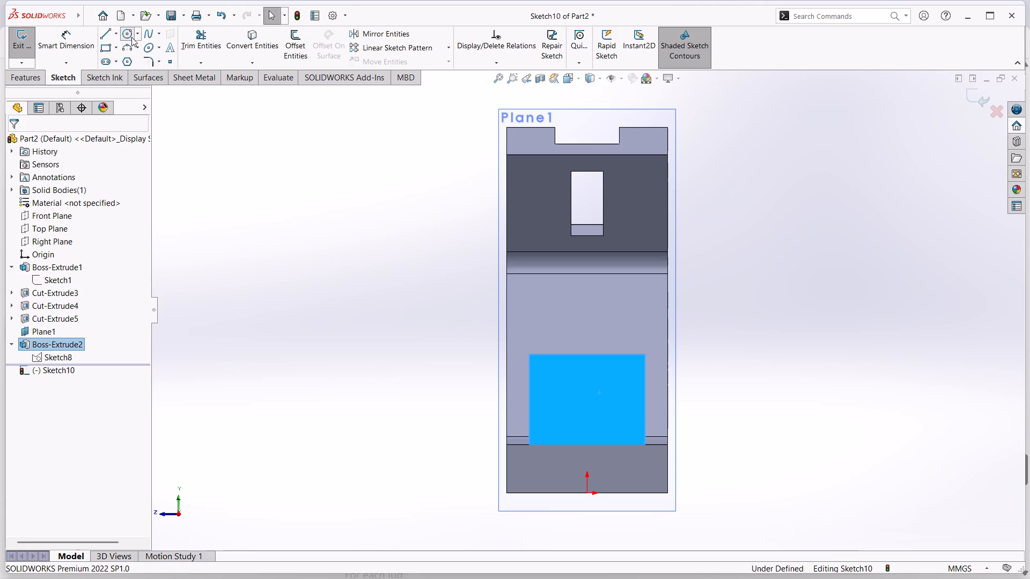
click(587, 354)
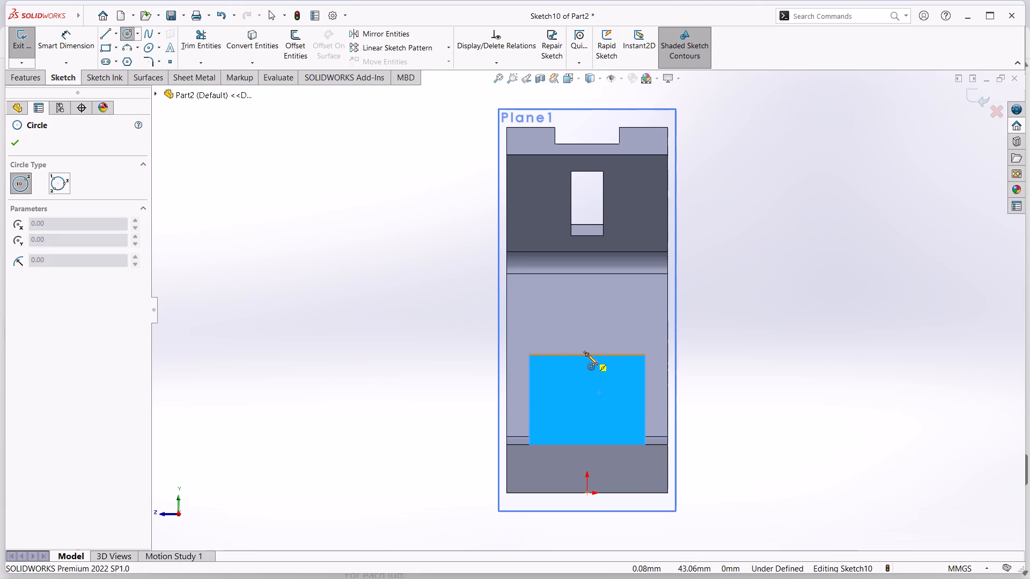
click(646, 354)
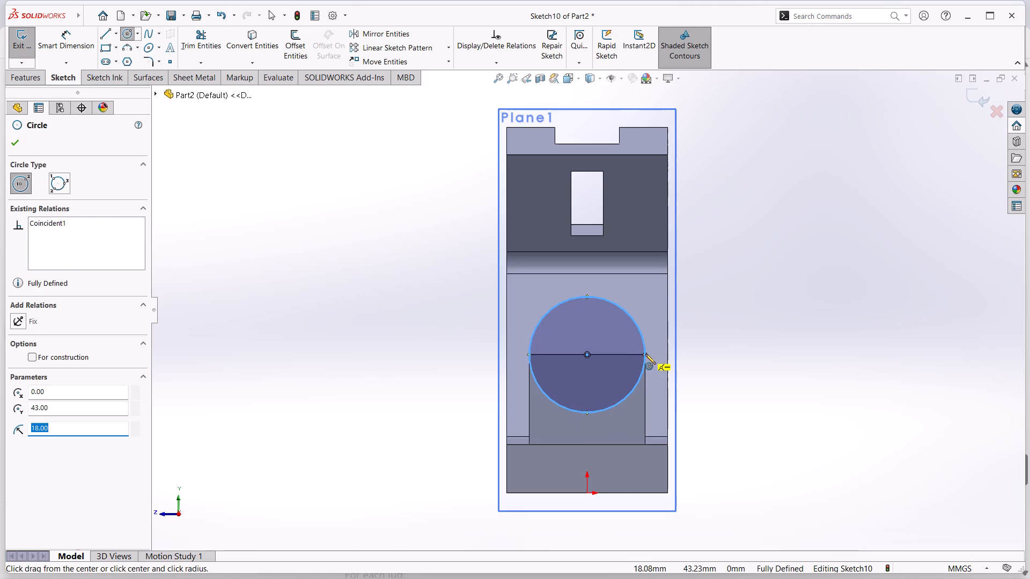
key(Escape)
key(Escape)
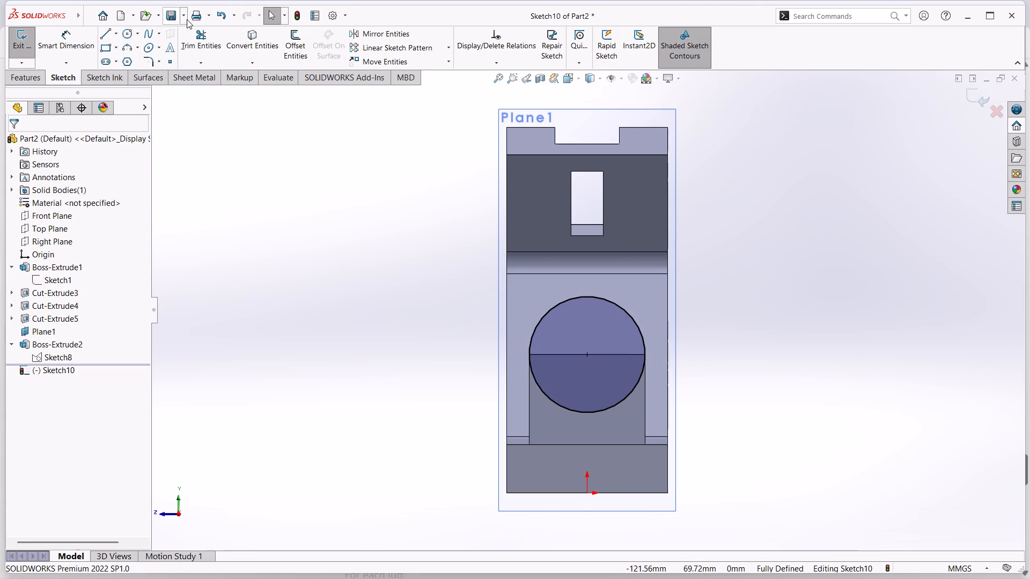
click(211, 43)
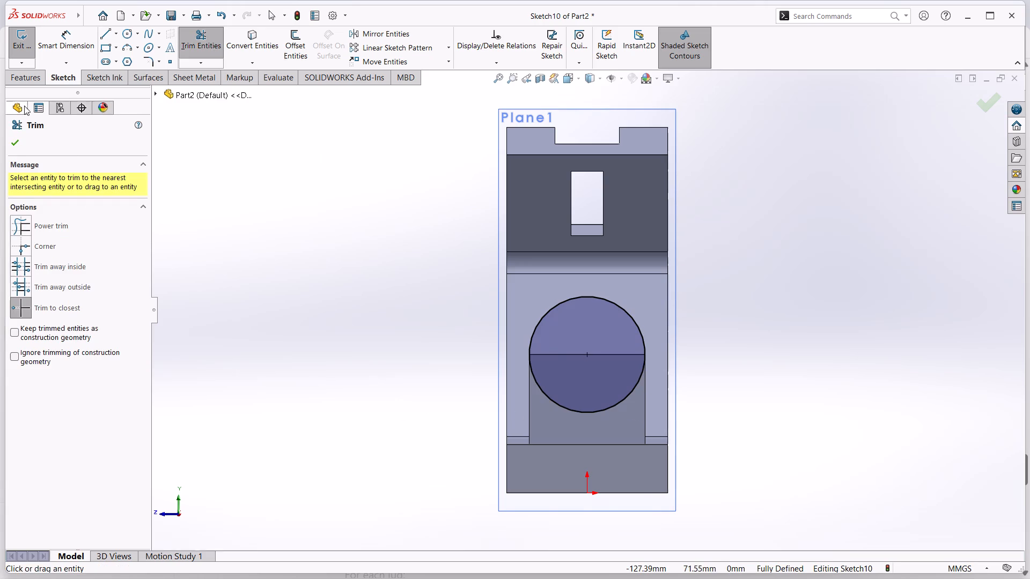
click(24, 46)
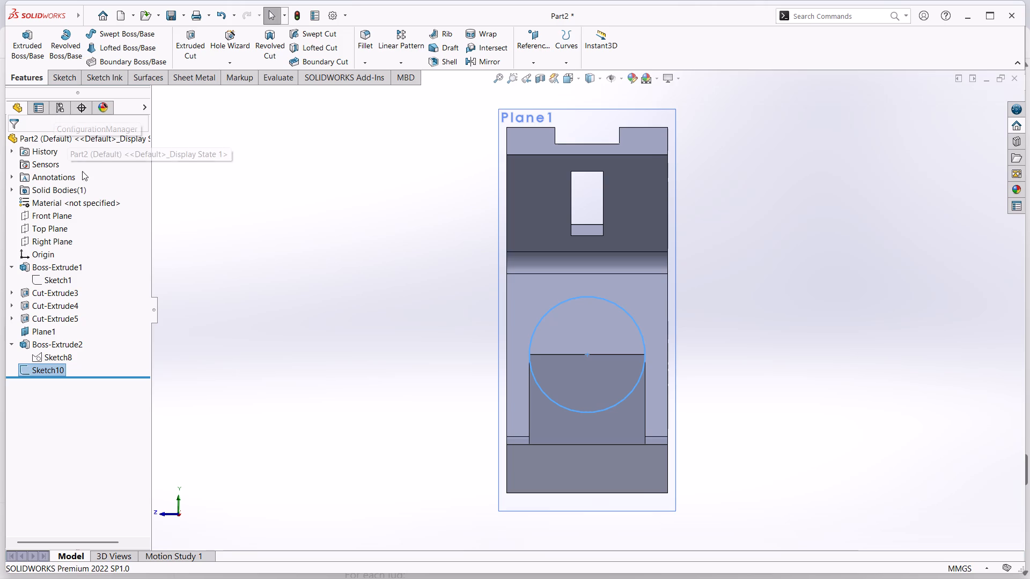
Start a merged blind boss extrusion of the circle sketch, reversed toward the bent arm, with a depth of 20+20+20 mm.
middle_drag(250, 299, 343, 332)
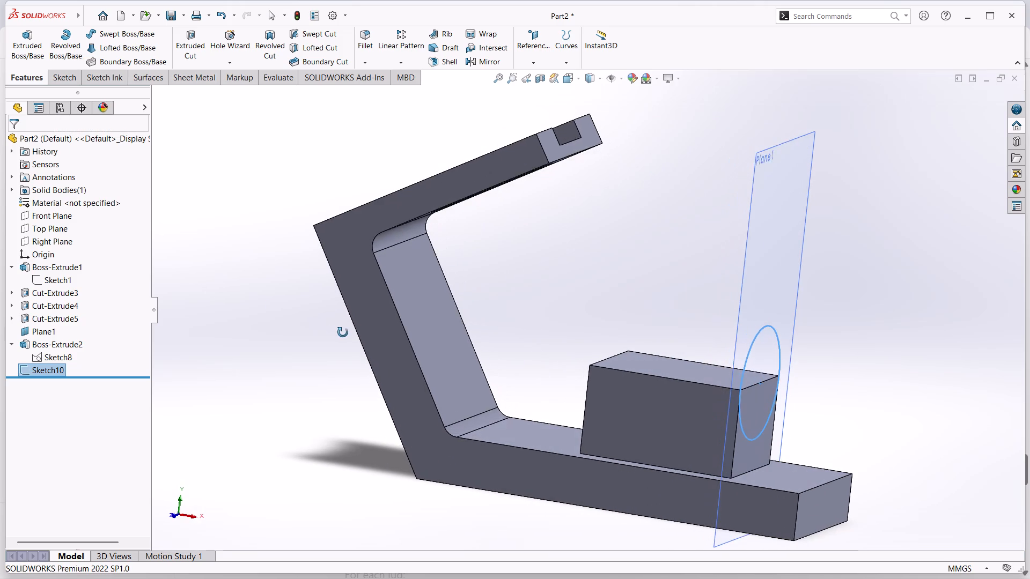
middle_drag(343, 332, 344, 333)
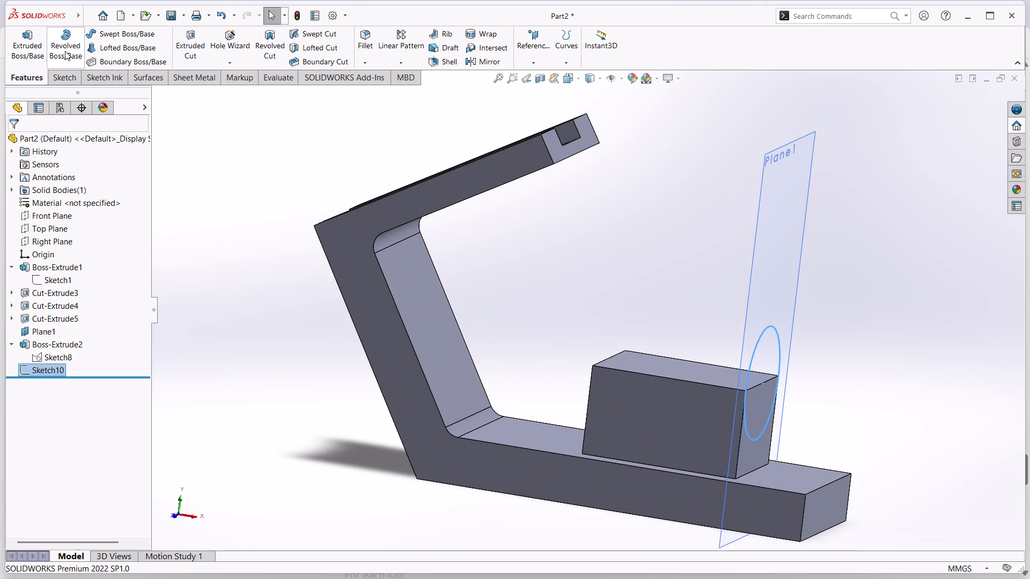
click(19, 43)
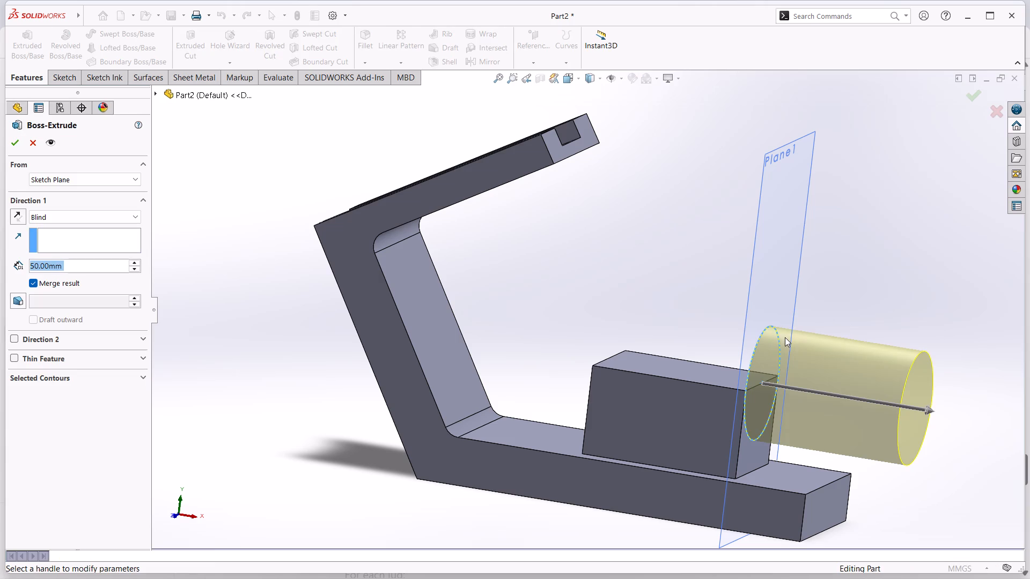
click(18, 212)
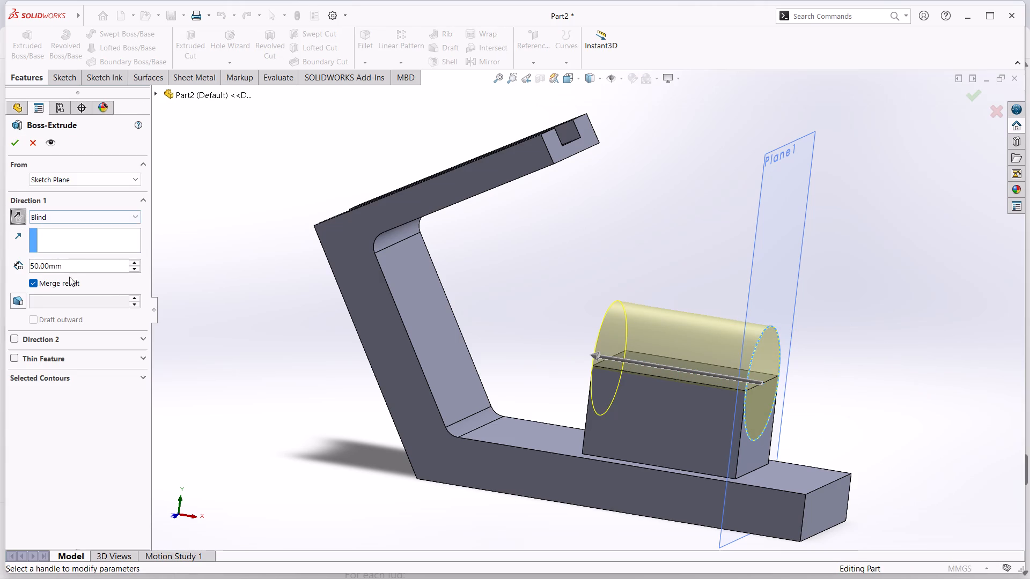
drag(83, 269, 27, 264)
text(20+)
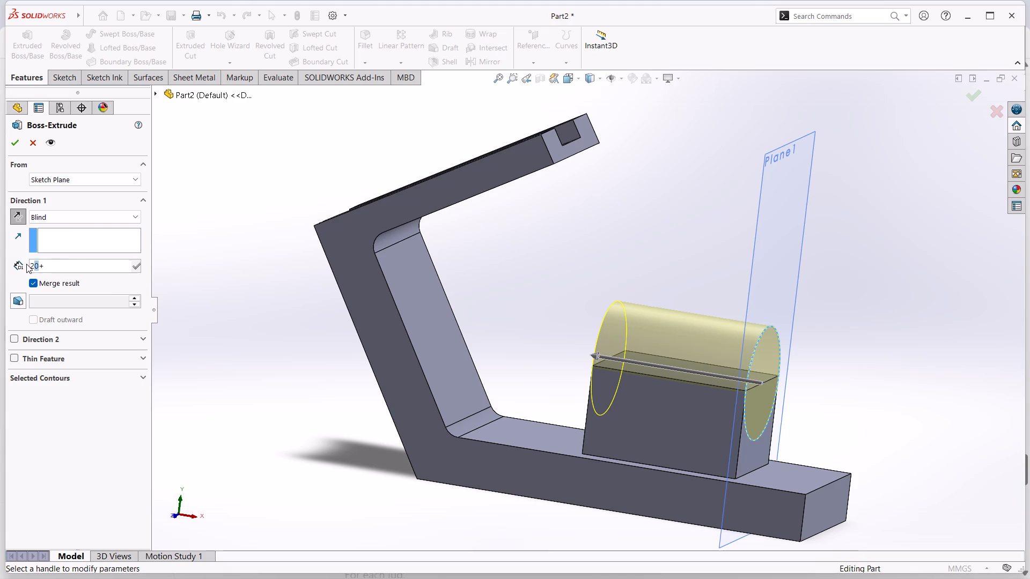
text(20+20)
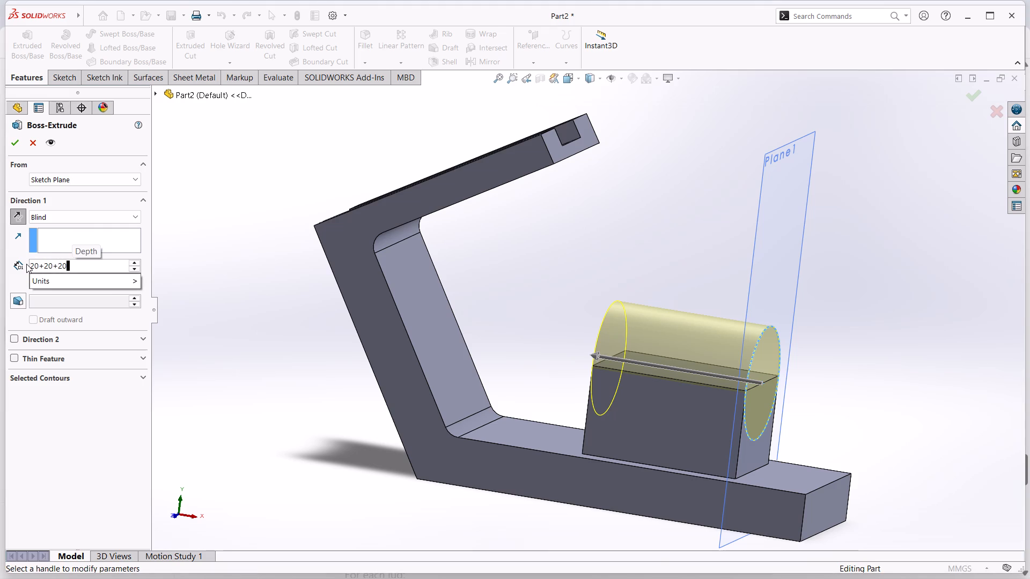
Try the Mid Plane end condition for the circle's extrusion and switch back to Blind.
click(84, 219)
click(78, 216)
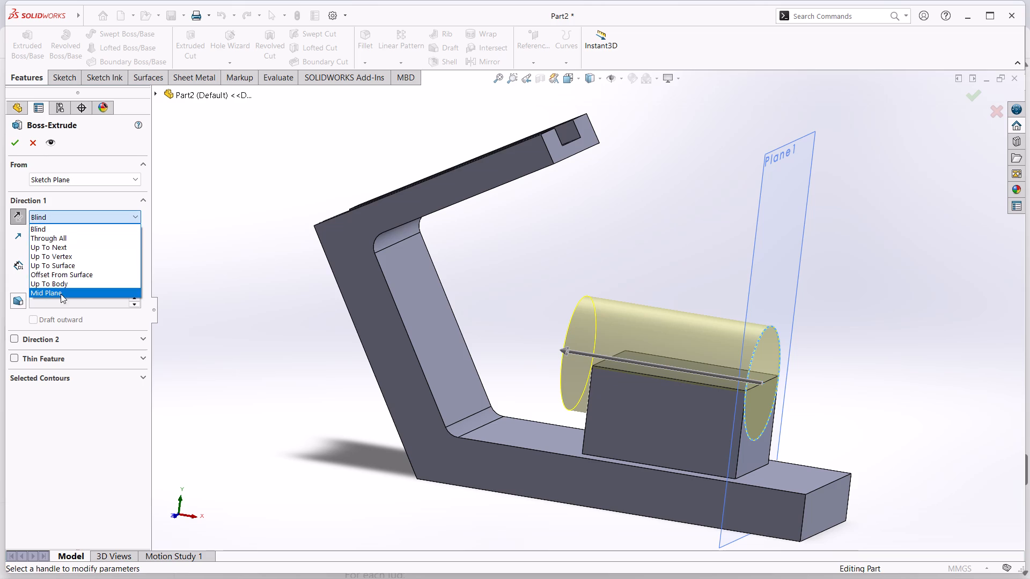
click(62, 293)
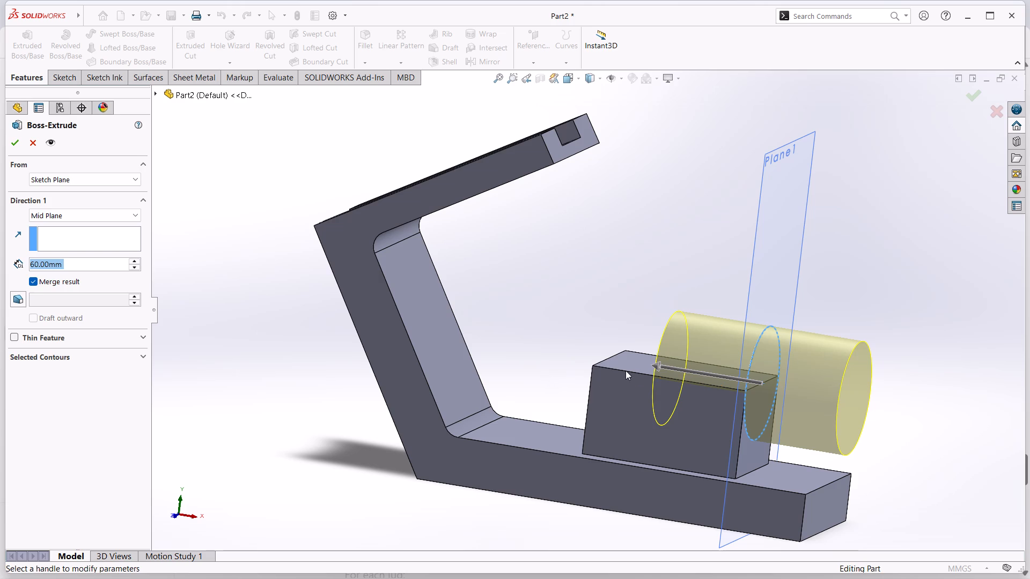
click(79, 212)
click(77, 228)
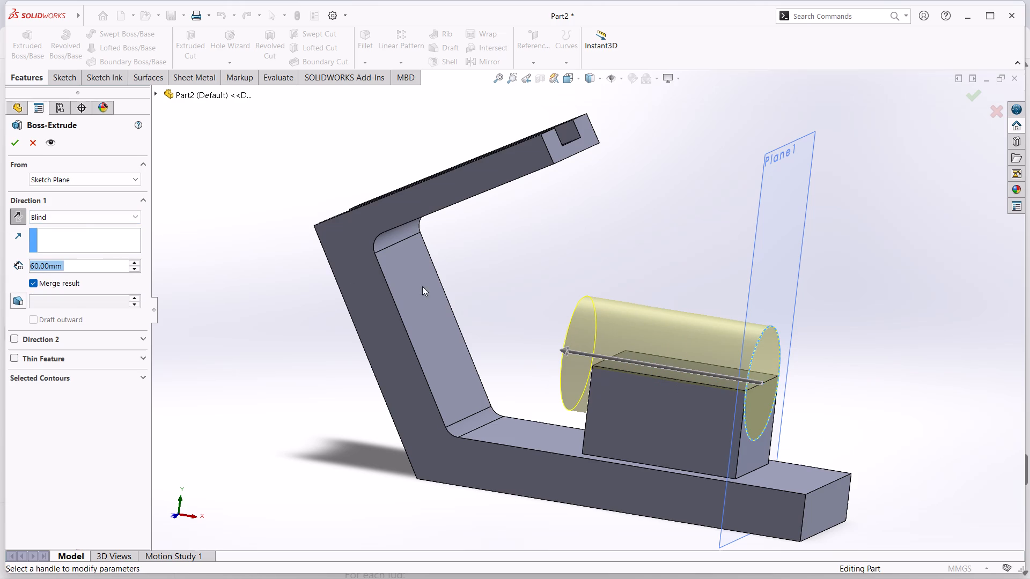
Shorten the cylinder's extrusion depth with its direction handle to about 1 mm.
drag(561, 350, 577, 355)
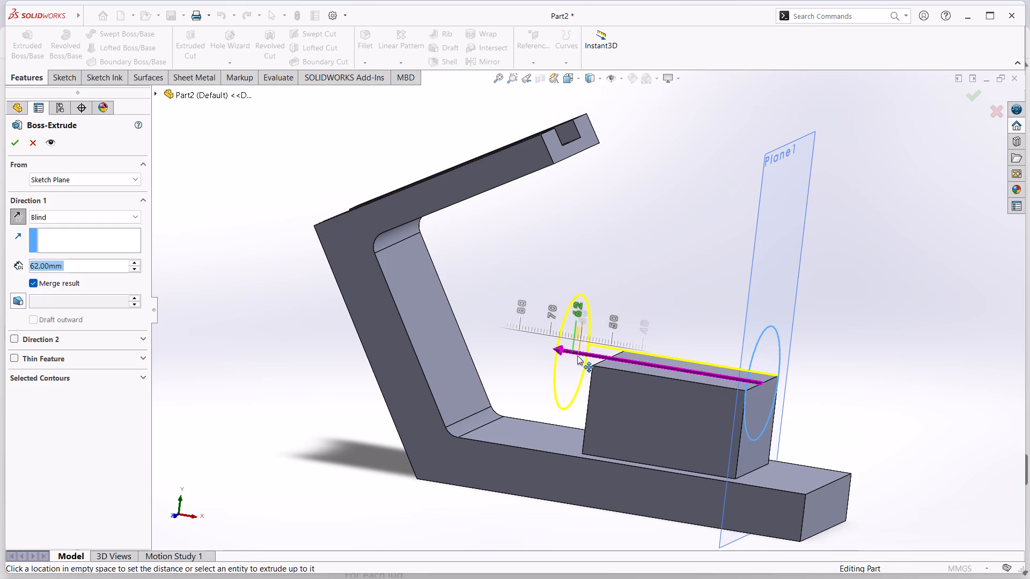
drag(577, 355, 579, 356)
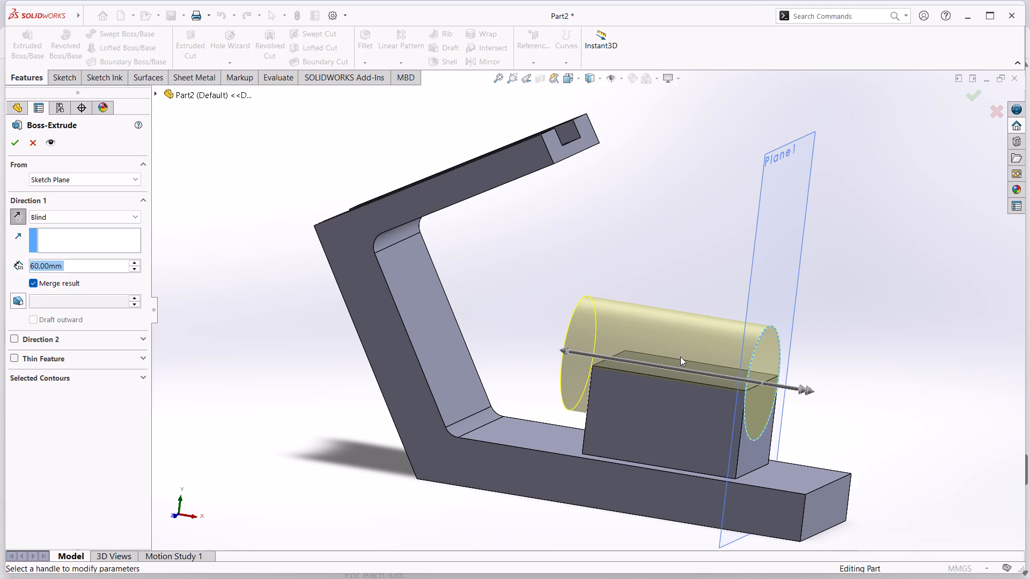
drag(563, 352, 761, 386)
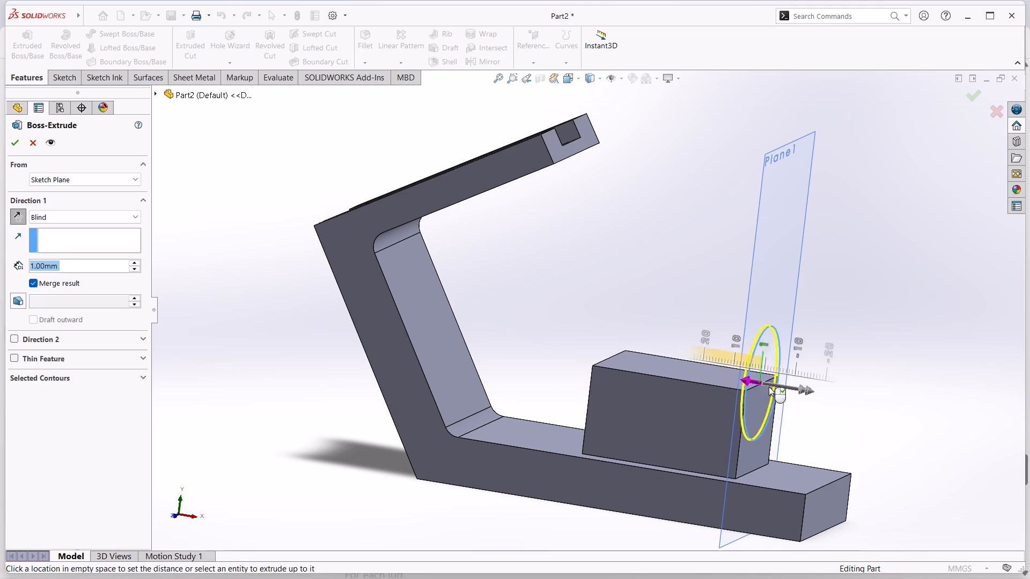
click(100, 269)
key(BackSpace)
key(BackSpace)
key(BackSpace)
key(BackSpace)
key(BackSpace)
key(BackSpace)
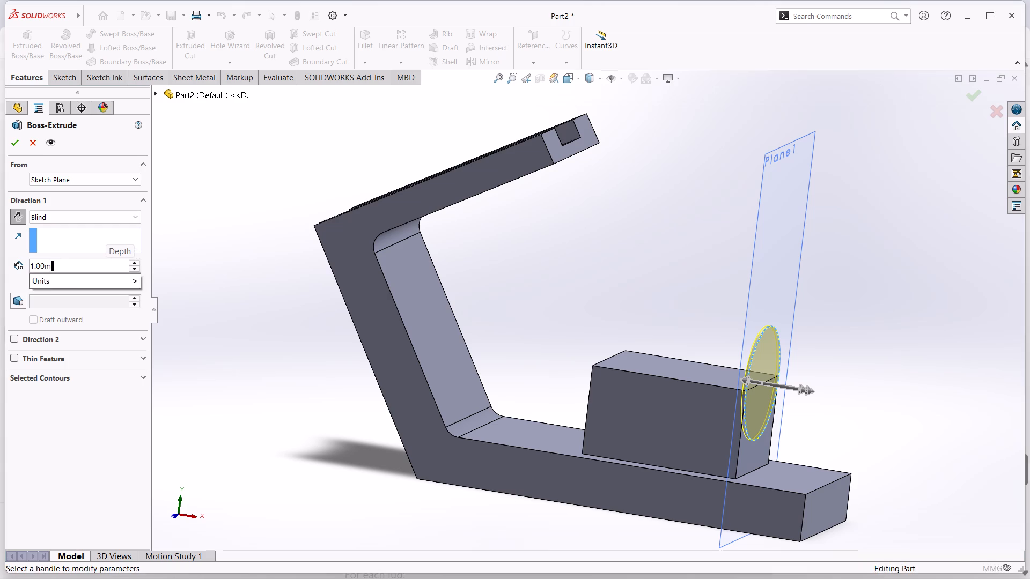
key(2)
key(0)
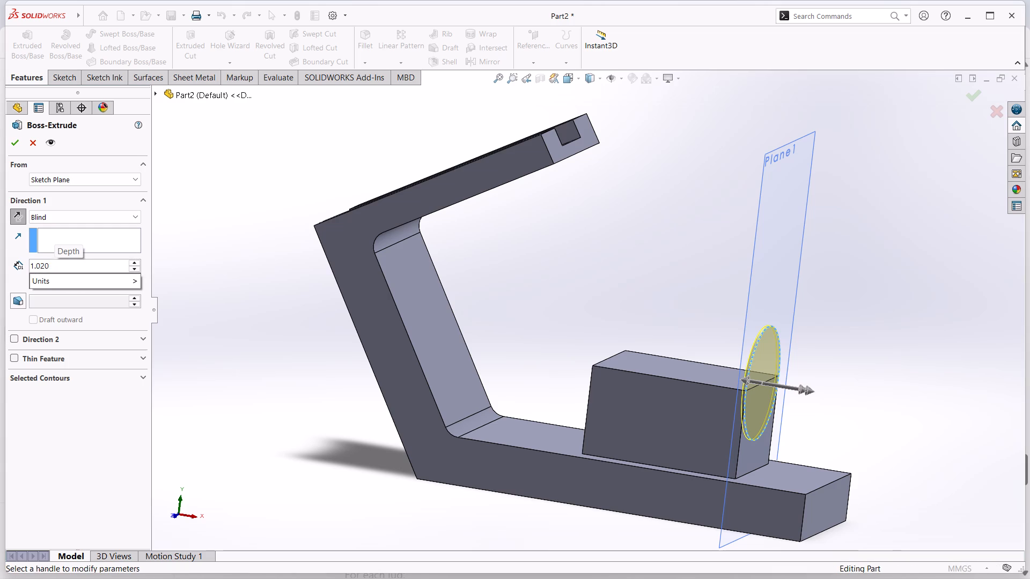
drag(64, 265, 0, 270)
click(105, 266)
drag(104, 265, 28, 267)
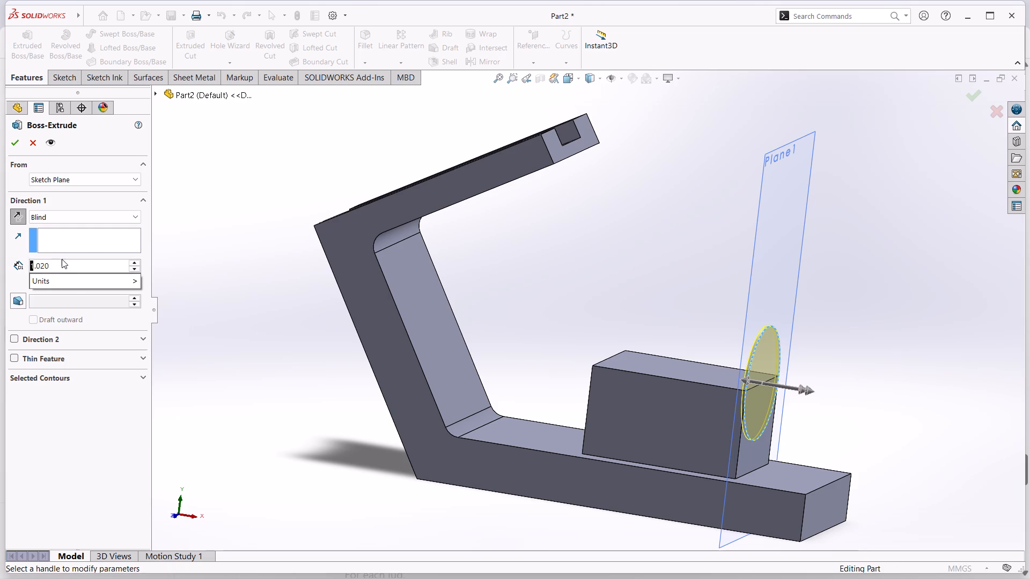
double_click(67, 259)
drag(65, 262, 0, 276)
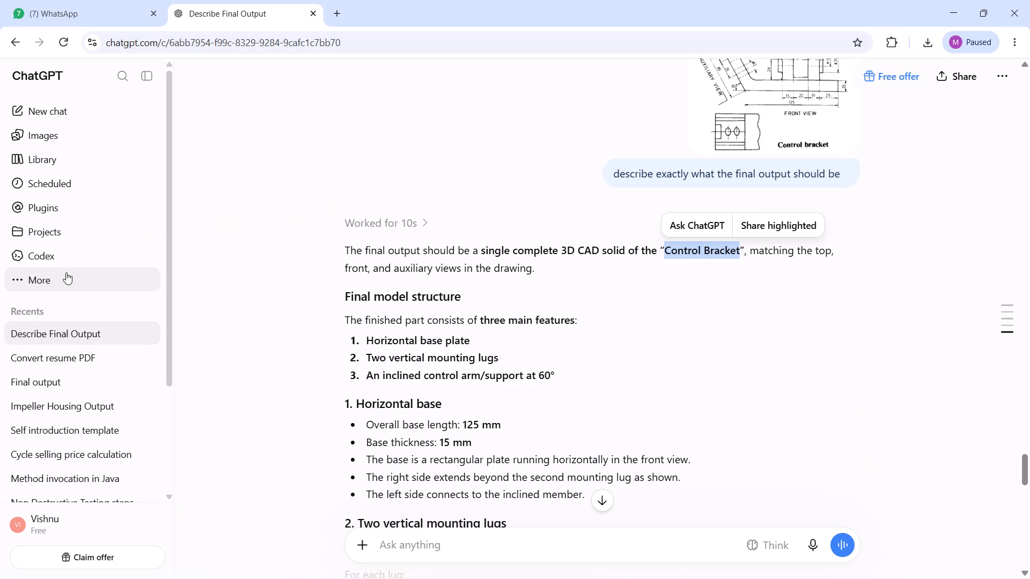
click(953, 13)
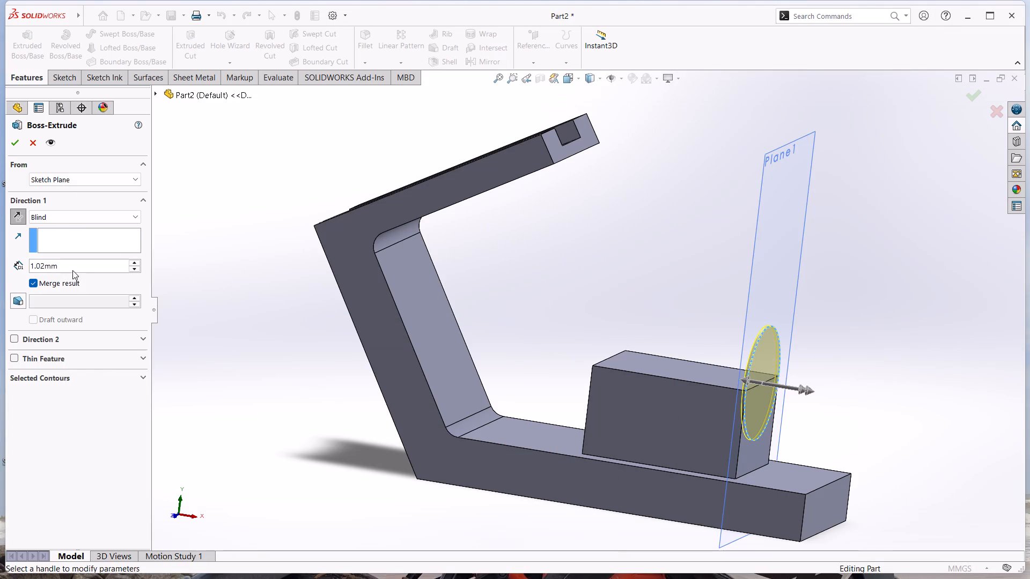
Set the Direction 1 depth to 20 mm and flip the extrusion outward, away from the bent arm.
double_click(72, 264)
key(2)
key(0)
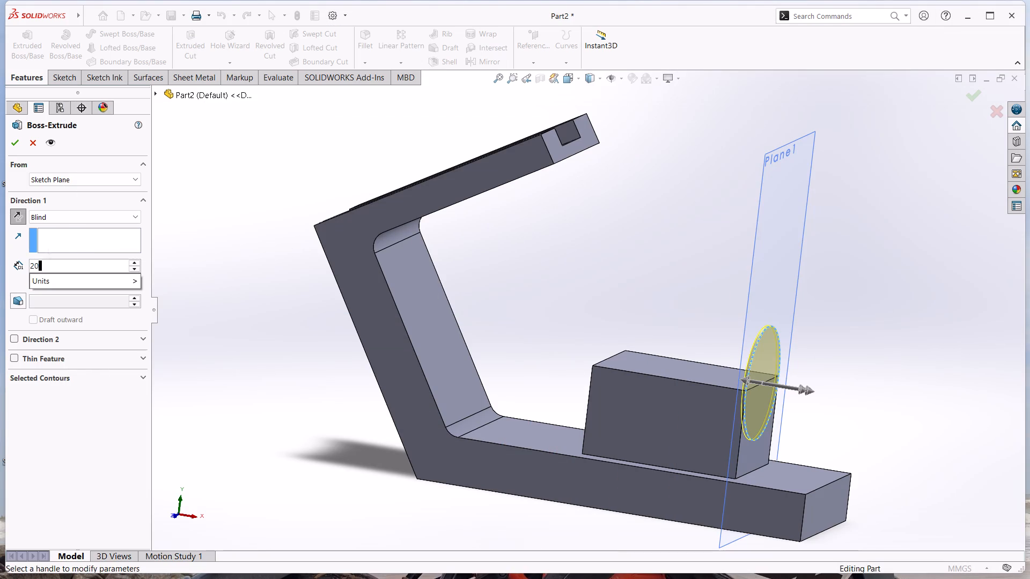
click(233, 248)
click(18, 220)
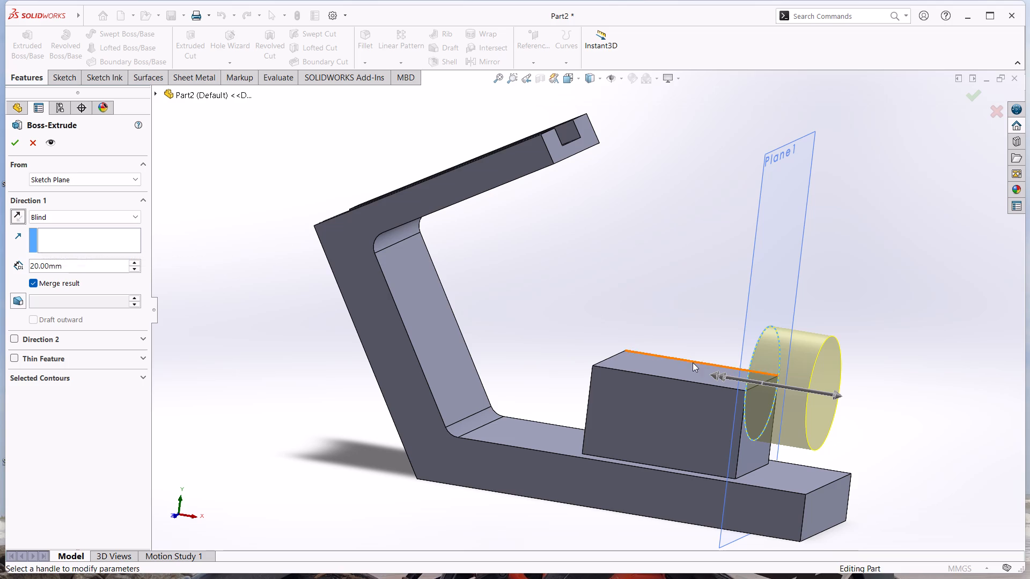
Add a second blind extrusion direction toward the bent arm, over the block, with a Direction 2 depth of 60 mm.
drag(715, 373, 553, 348)
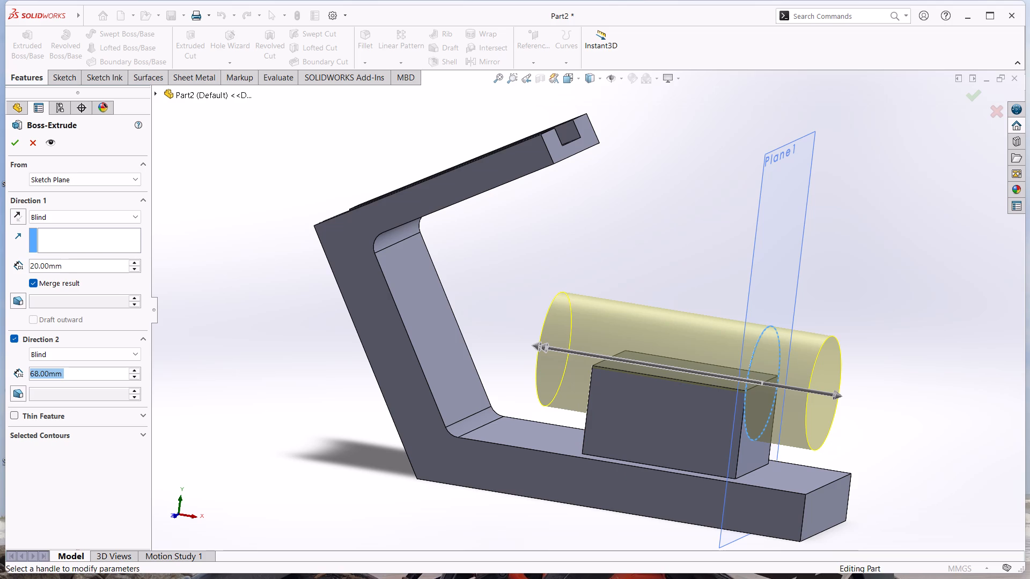
click(102, 373)
drag(102, 373, 68, 367)
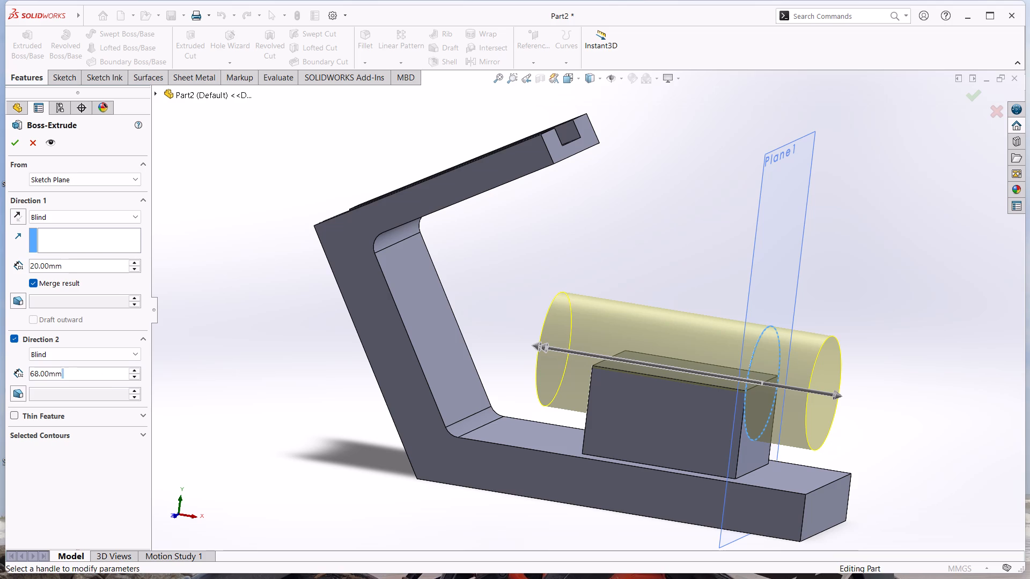
drag(68, 367, 0, 365)
text(60)
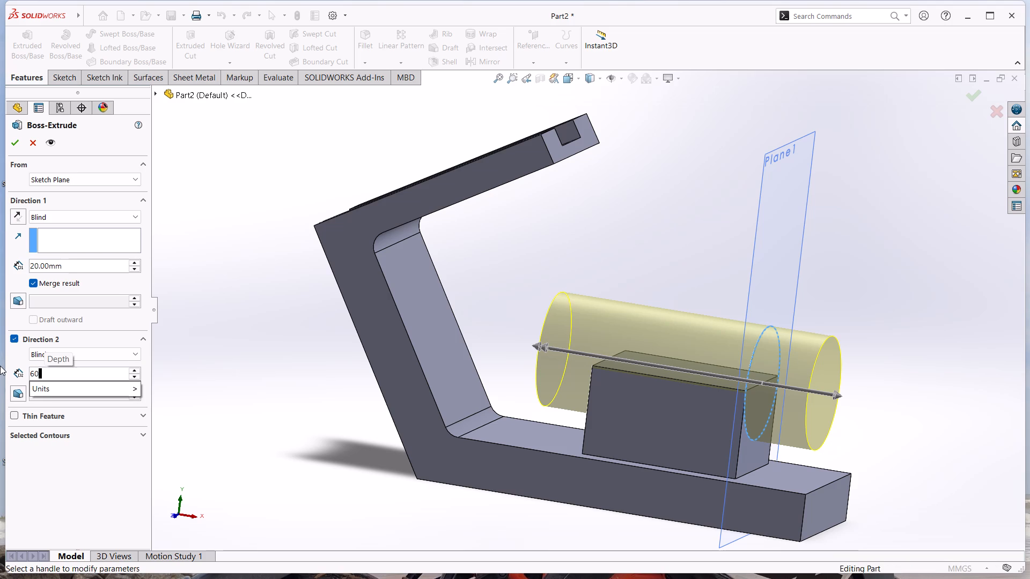
click(39, 485)
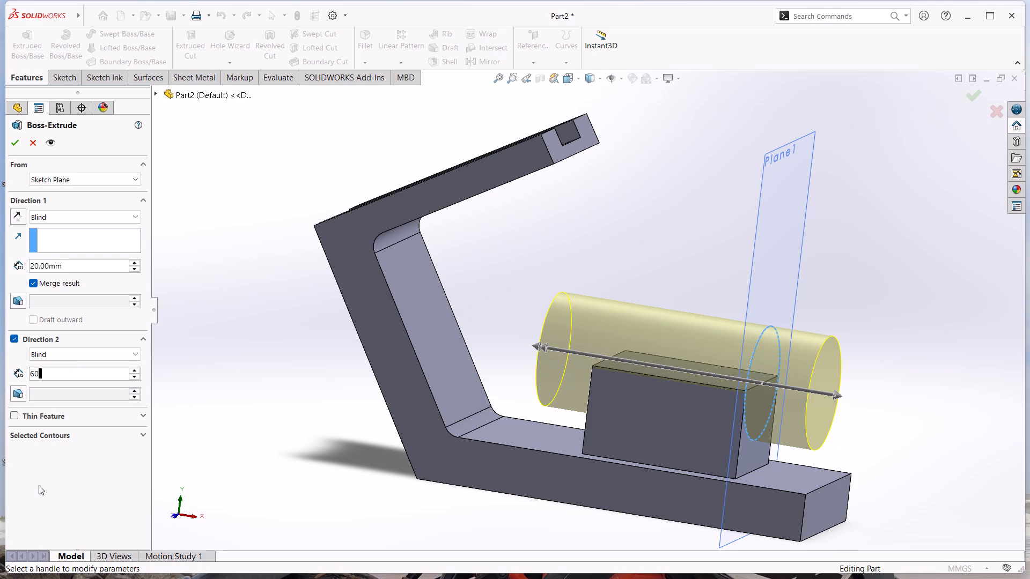
click(46, 482)
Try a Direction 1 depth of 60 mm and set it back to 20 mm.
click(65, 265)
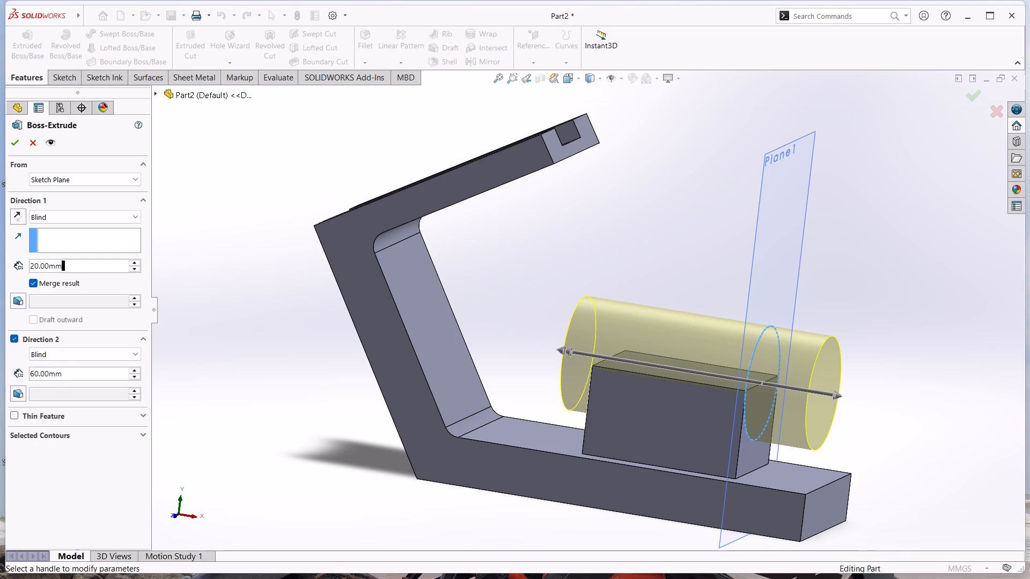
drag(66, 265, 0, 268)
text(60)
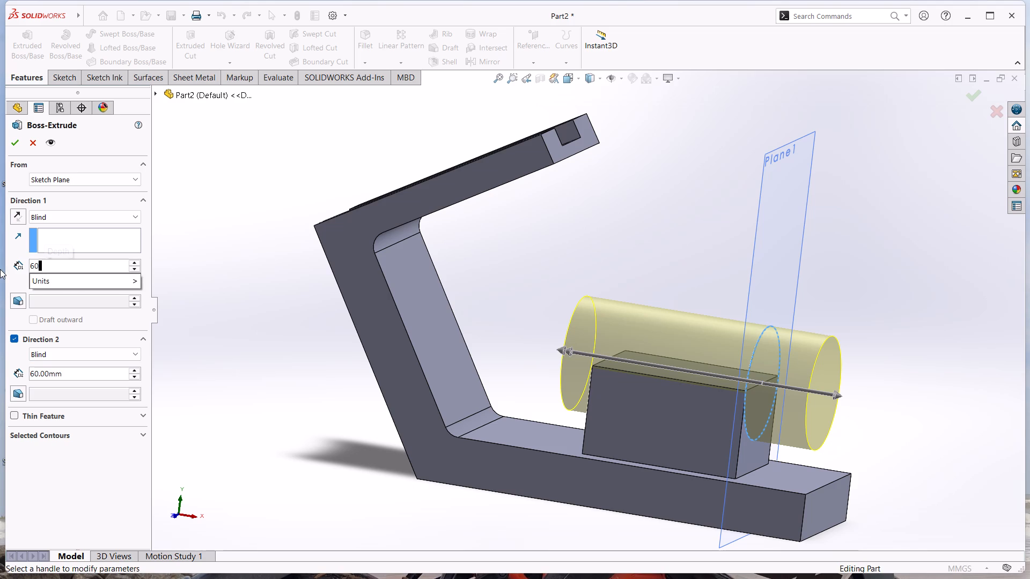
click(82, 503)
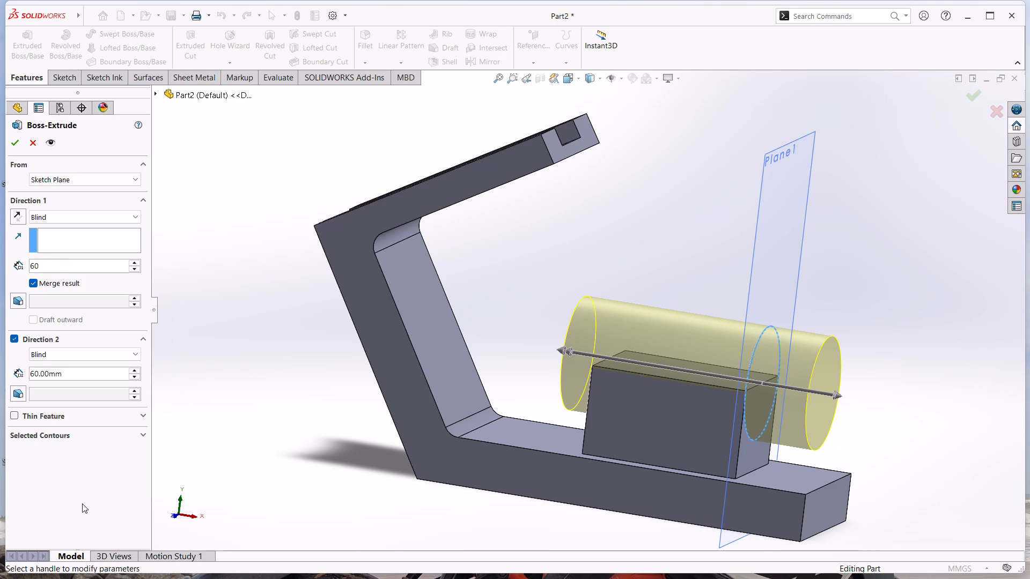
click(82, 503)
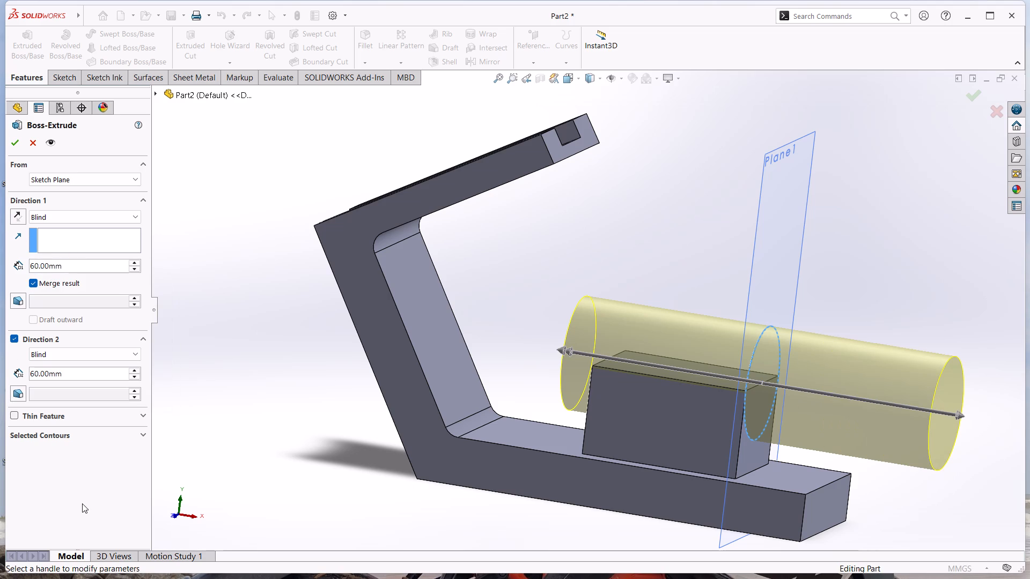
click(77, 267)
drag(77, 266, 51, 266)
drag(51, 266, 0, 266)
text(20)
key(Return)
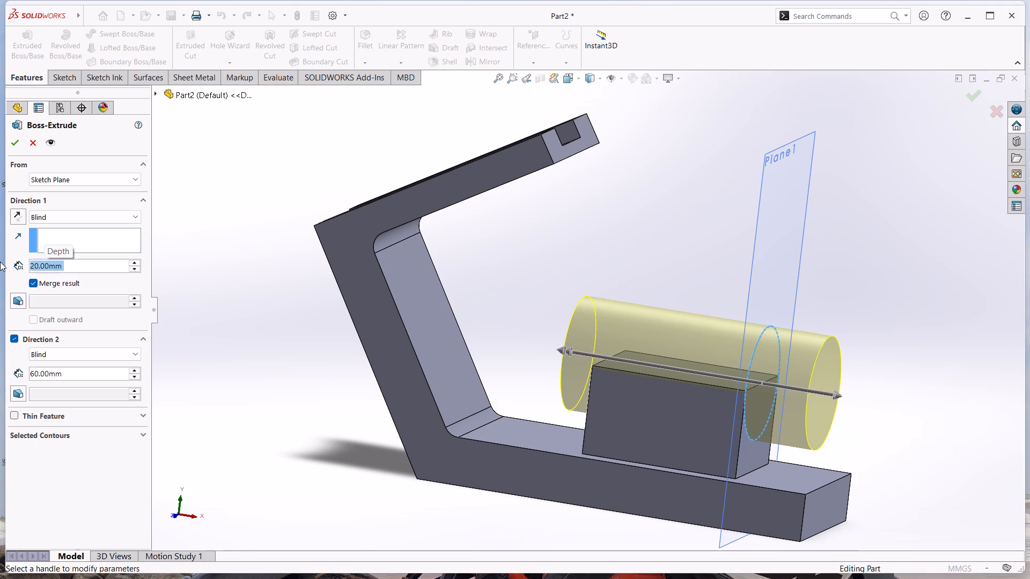
Set the cylinder's Direction 1 depth to 10 mm and complete the two-direction extrusion.
middle_drag(888, 434, 914, 423)
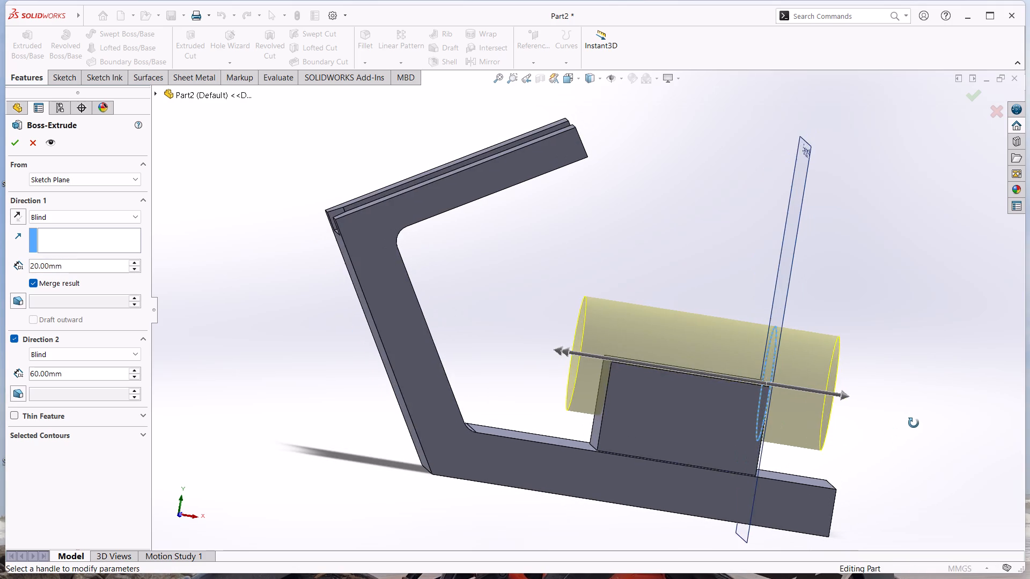
middle_drag(914, 423, 907, 427)
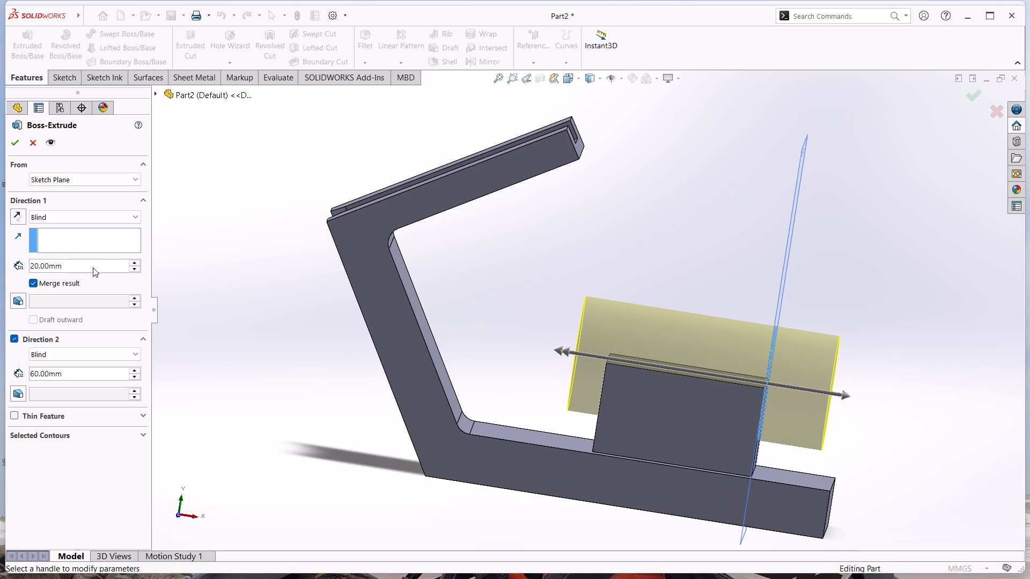
click(79, 258)
double_click(79, 265)
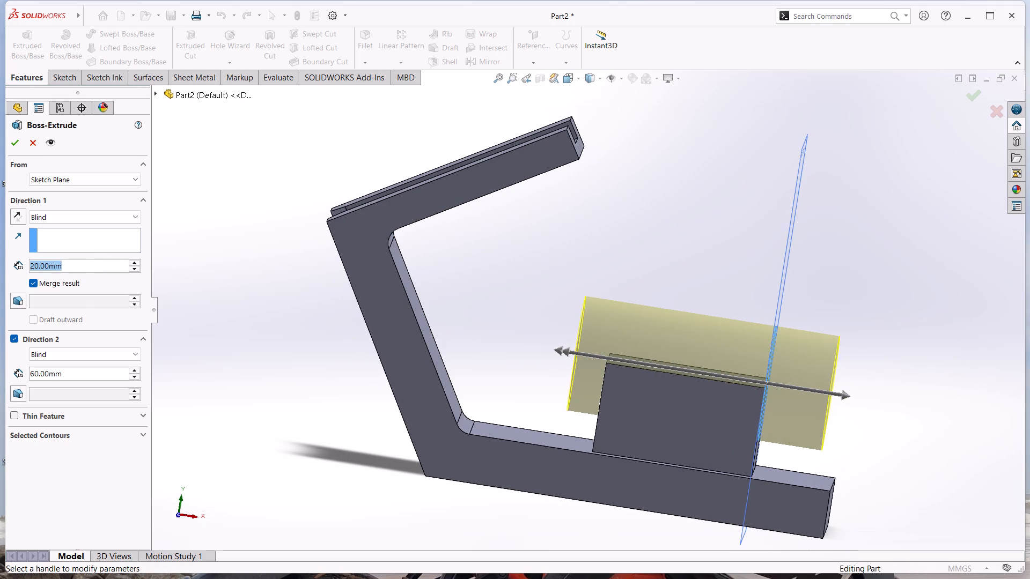
text(10)
key(Return)
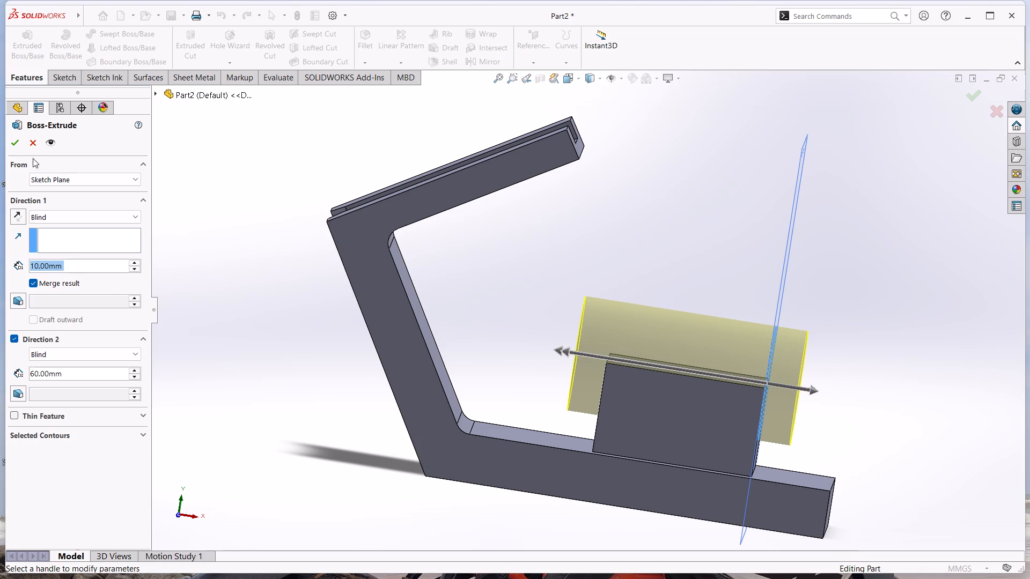
click(14, 142)
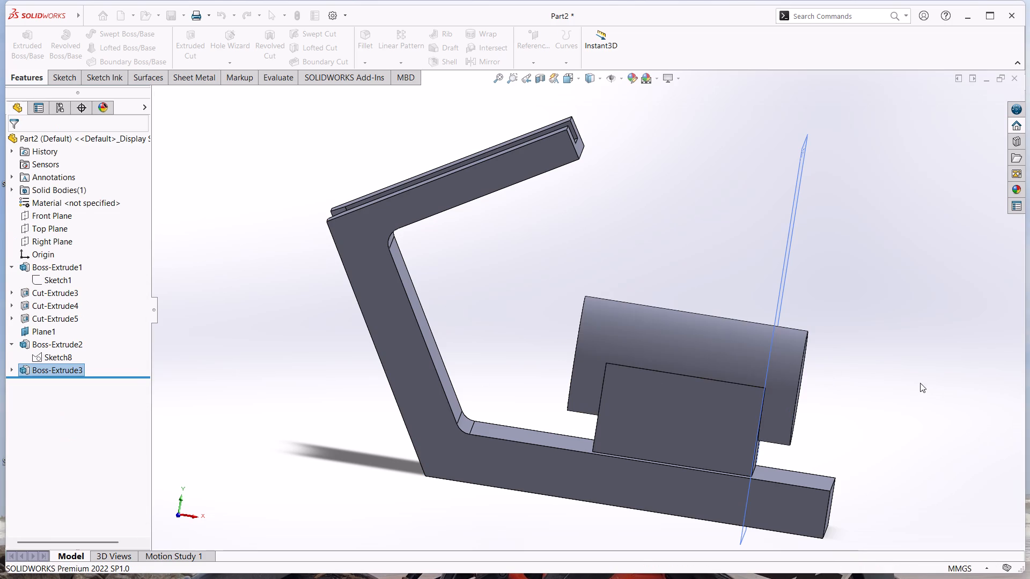
click(913, 382)
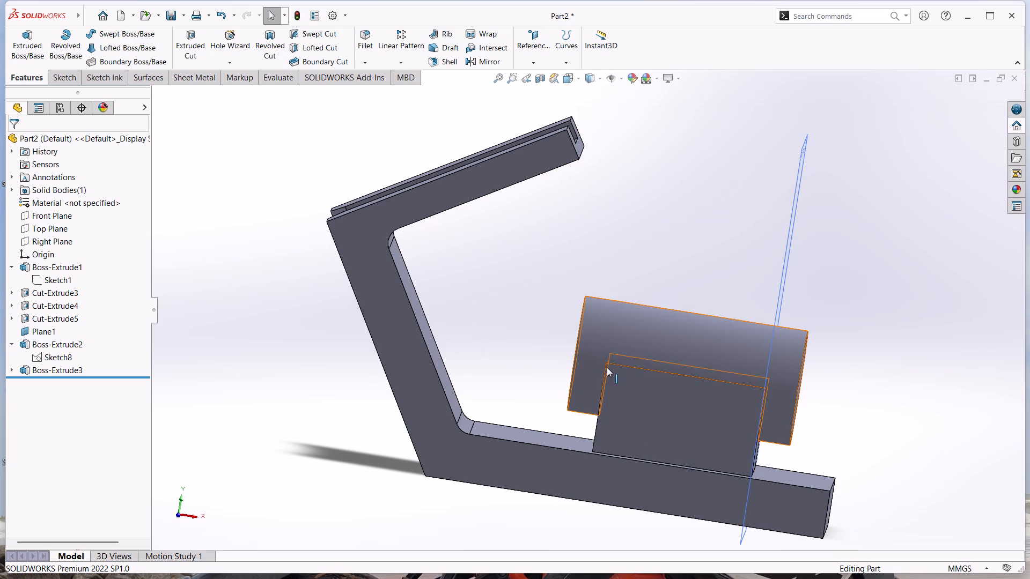
Start a sketch on the block's long side face and hide Plane1.
right_click(711, 415)
click(734, 258)
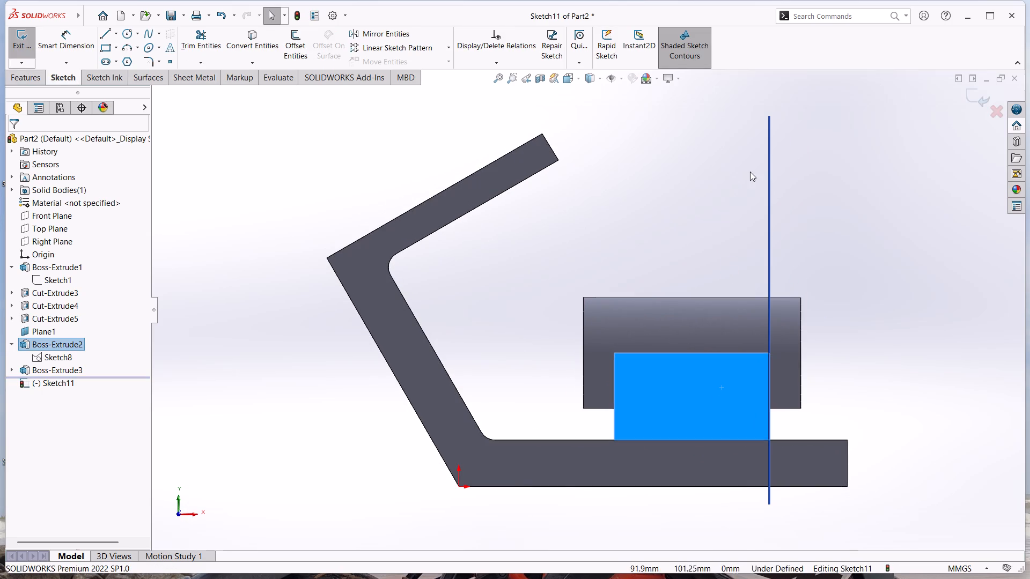
right_click(768, 165)
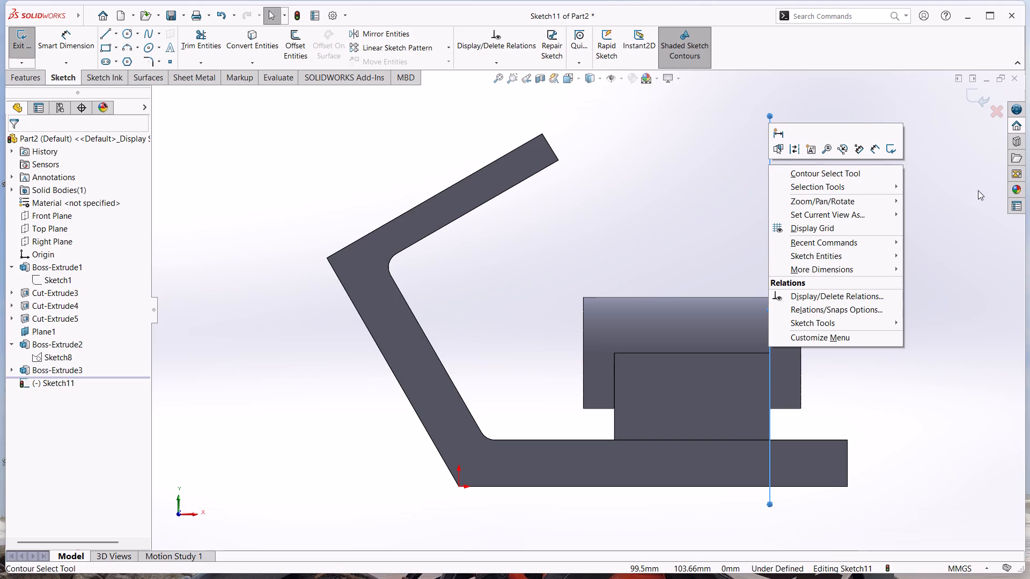
click(990, 192)
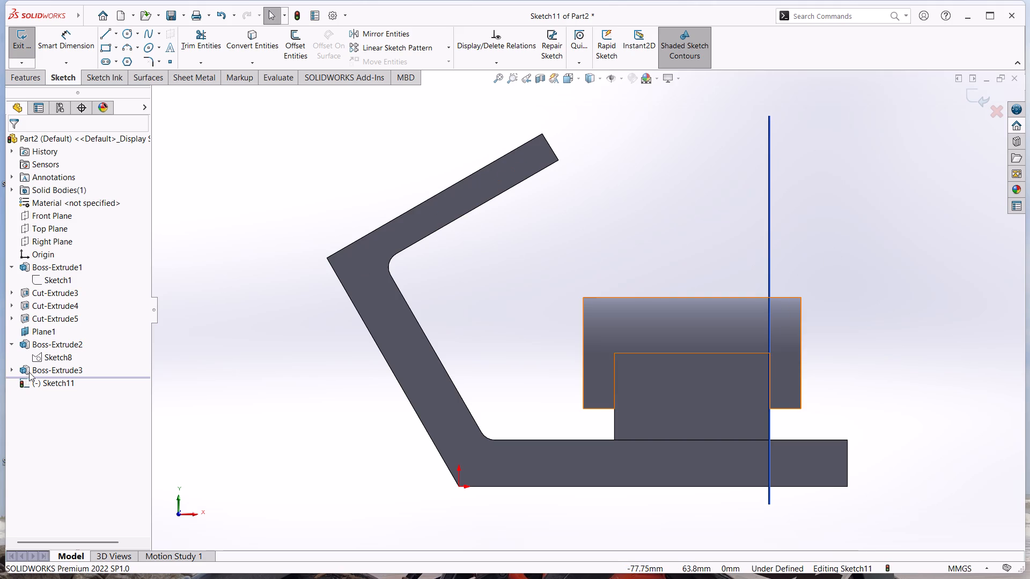
click(12, 368)
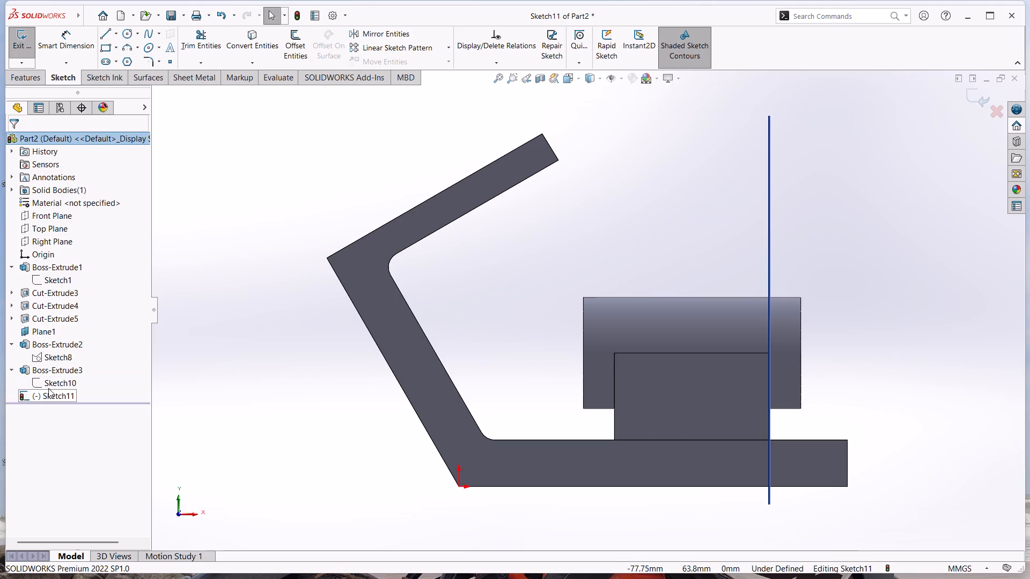
right_click(46, 331)
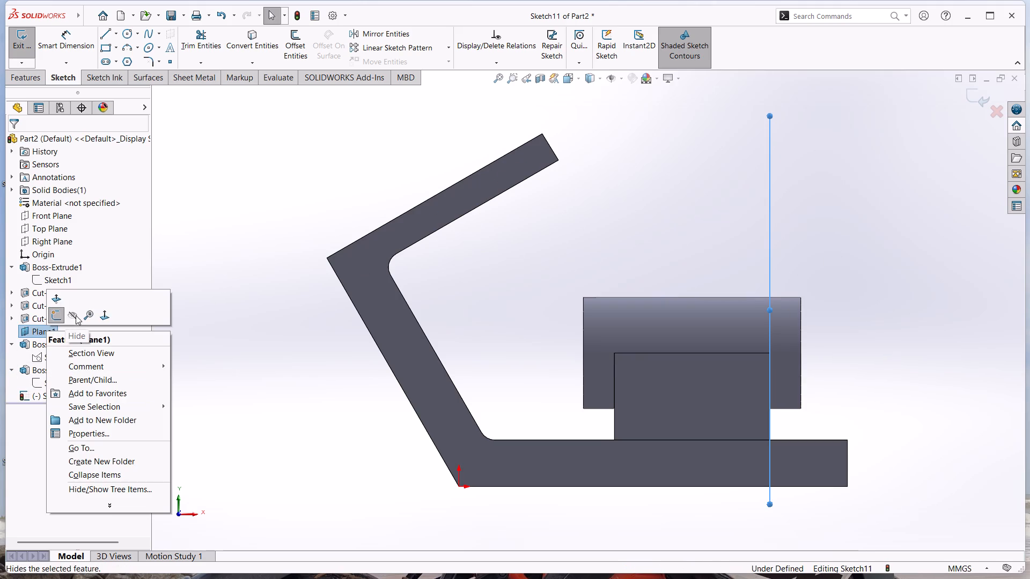
click(76, 315)
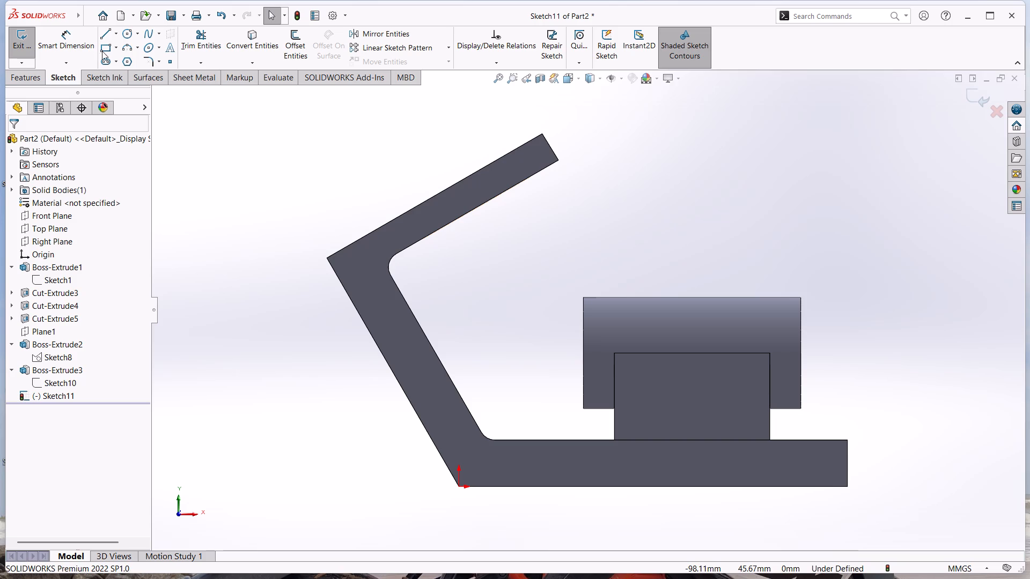
Sketch a center rectangle about 12 by 43 mm, centred on the midpoint of the block's top edge.
click(118, 49)
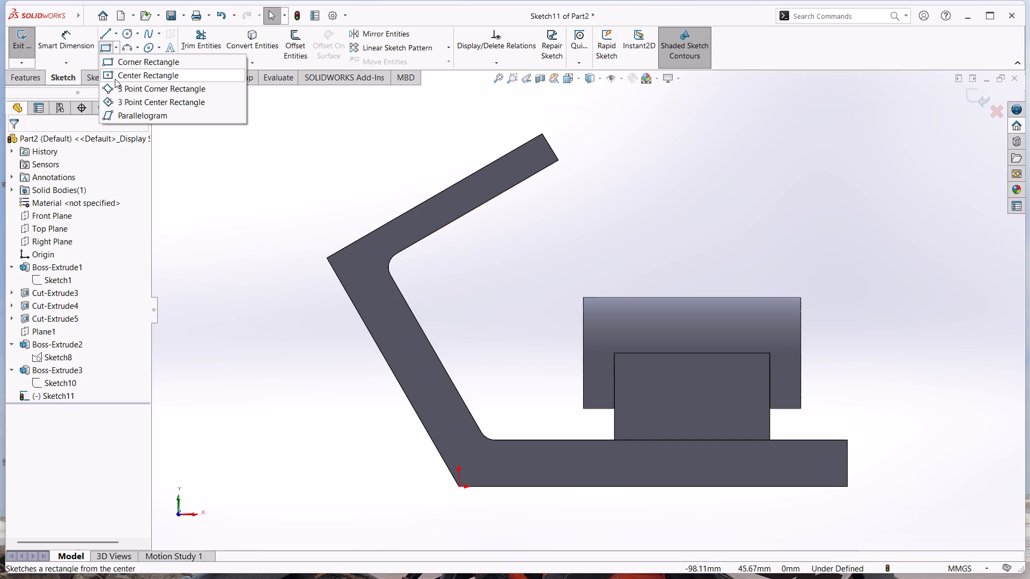
click(115, 79)
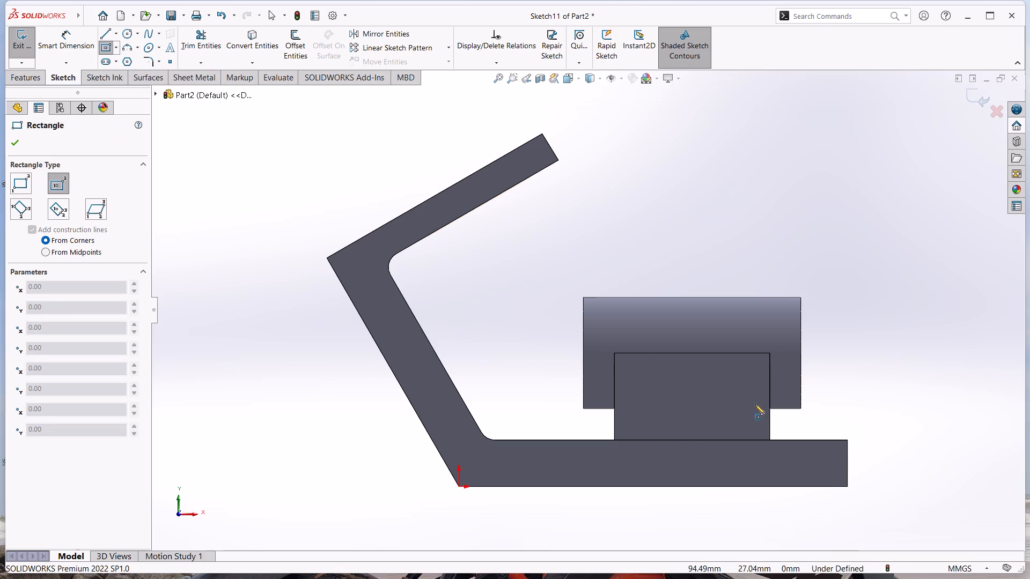
click(694, 352)
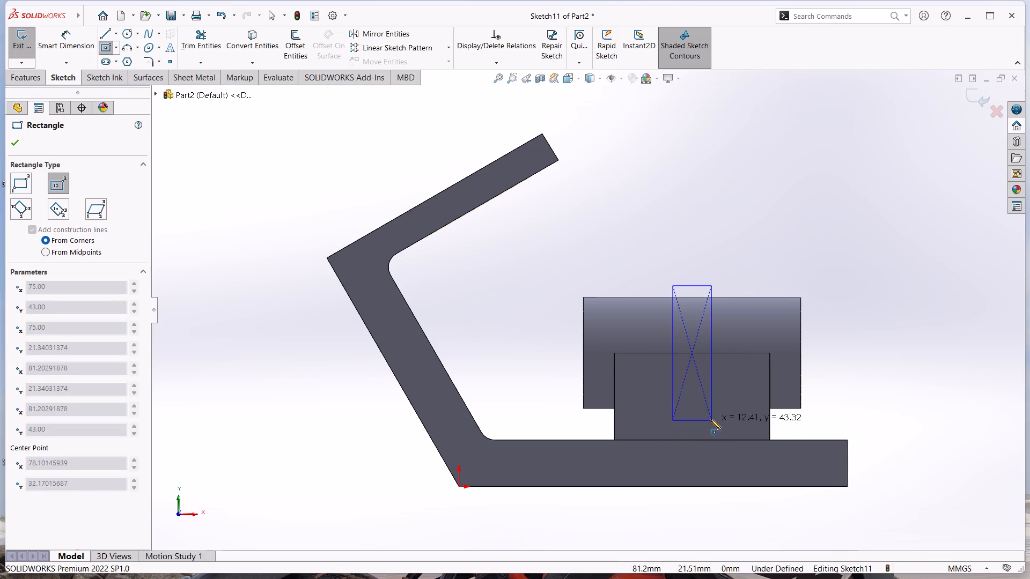
click(711, 419)
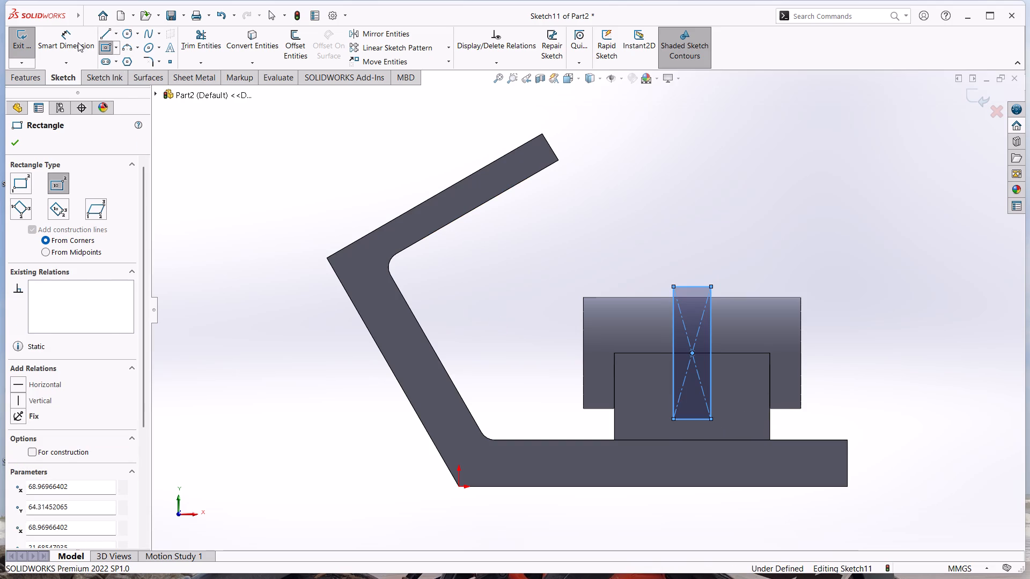
Dimension the rectangle's width at 20 mm.
click(78, 42)
click(701, 287)
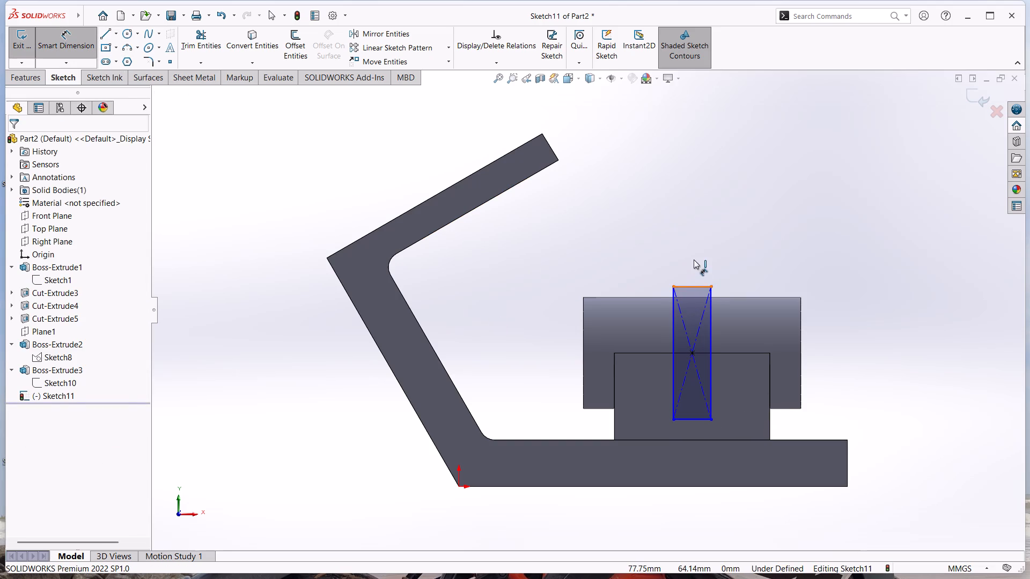
click(692, 242)
text(20)
key(Return)
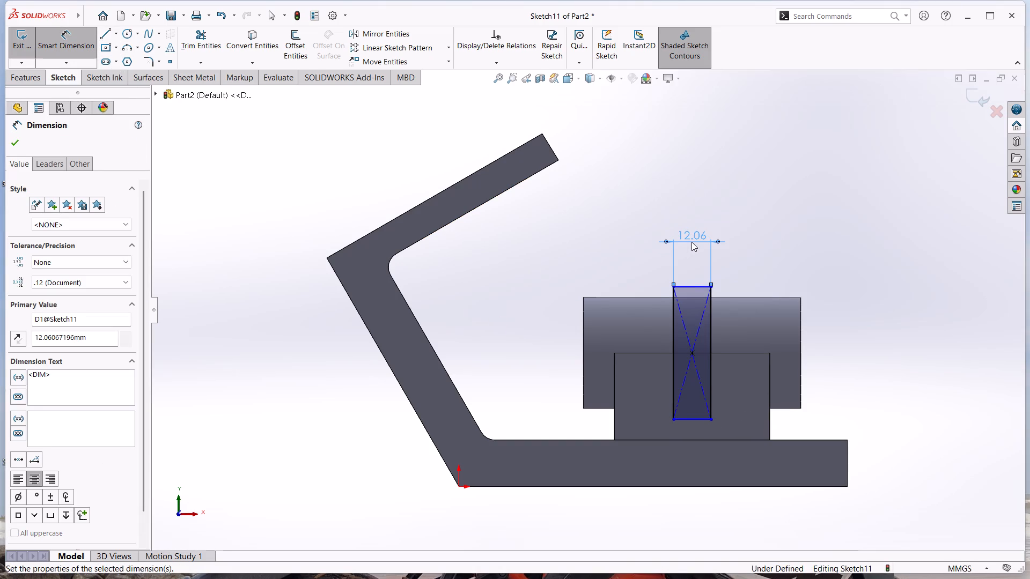
click(209, 236)
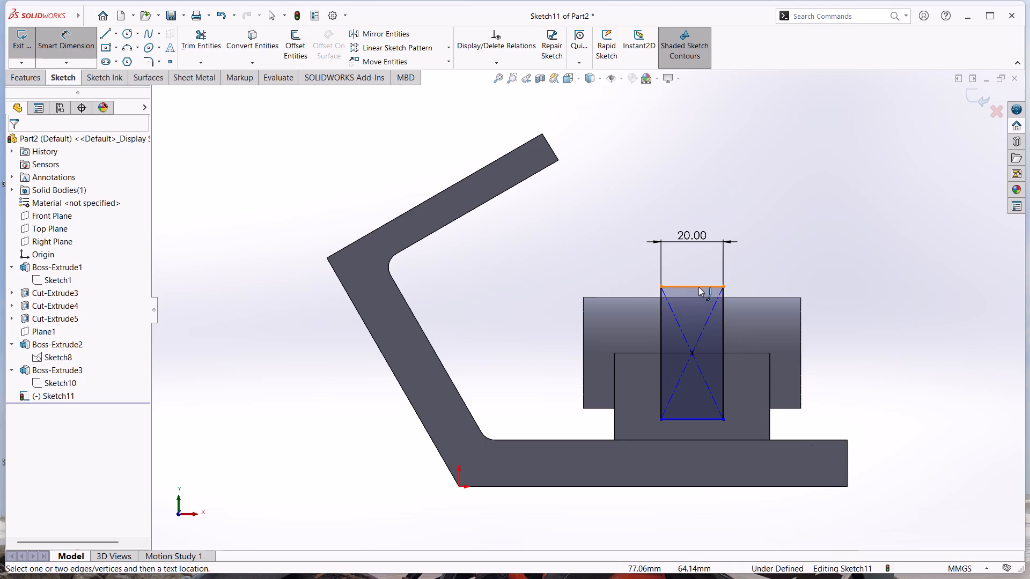
Dimension the rectangle's bottom edge 5 mm above the block's bottom edge.
click(693, 419)
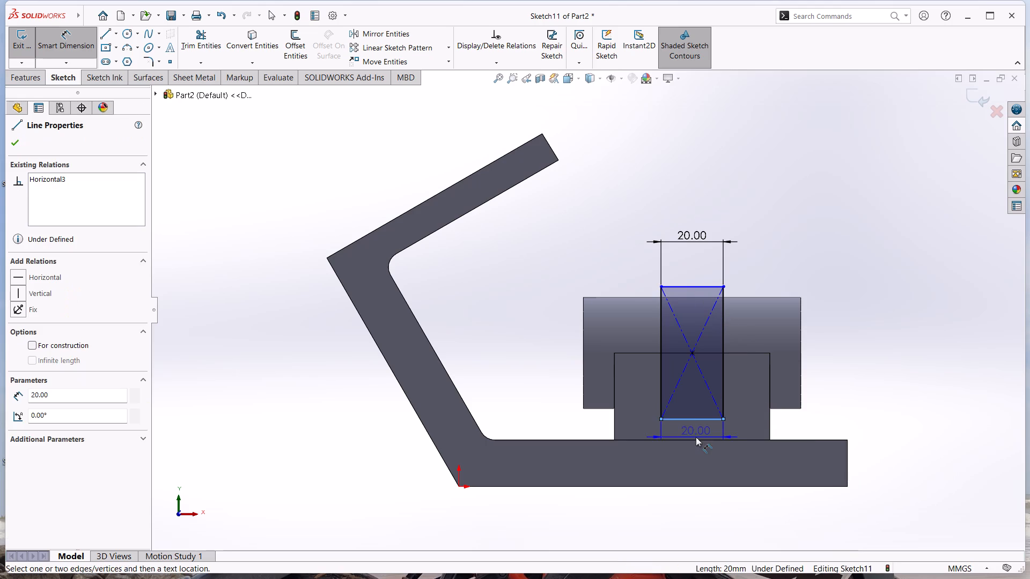
click(696, 439)
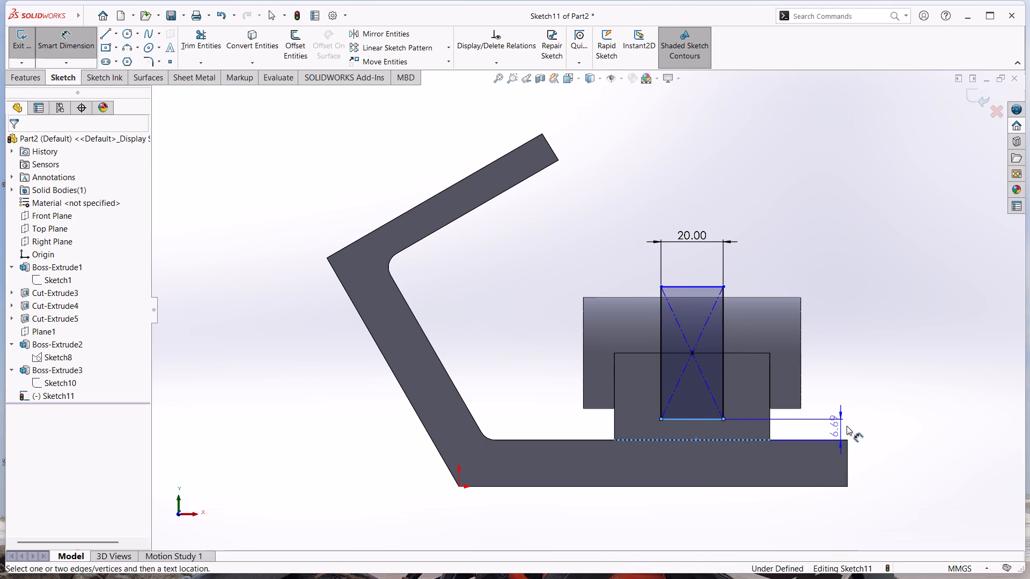
click(891, 426)
key(5)
key(Return)
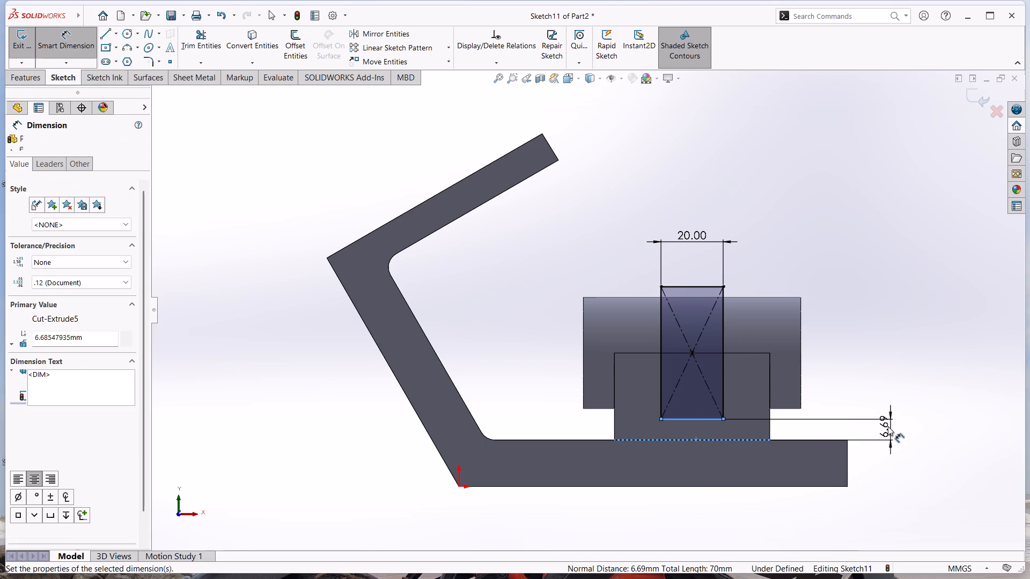
click(908, 498)
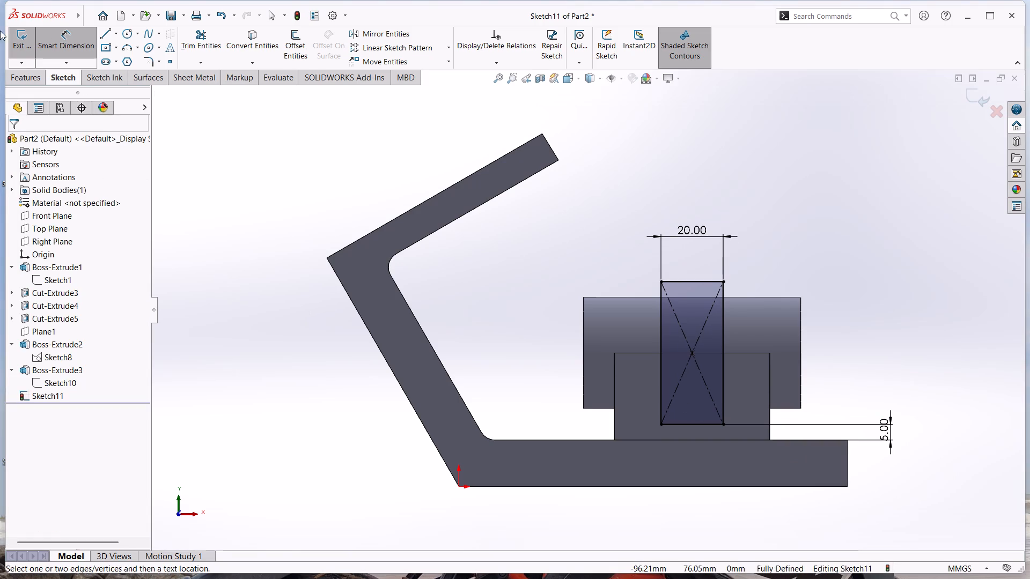
Exit the sketch and cut the rectangle blind 80 mm deep through the cylinder and block.
click(17, 43)
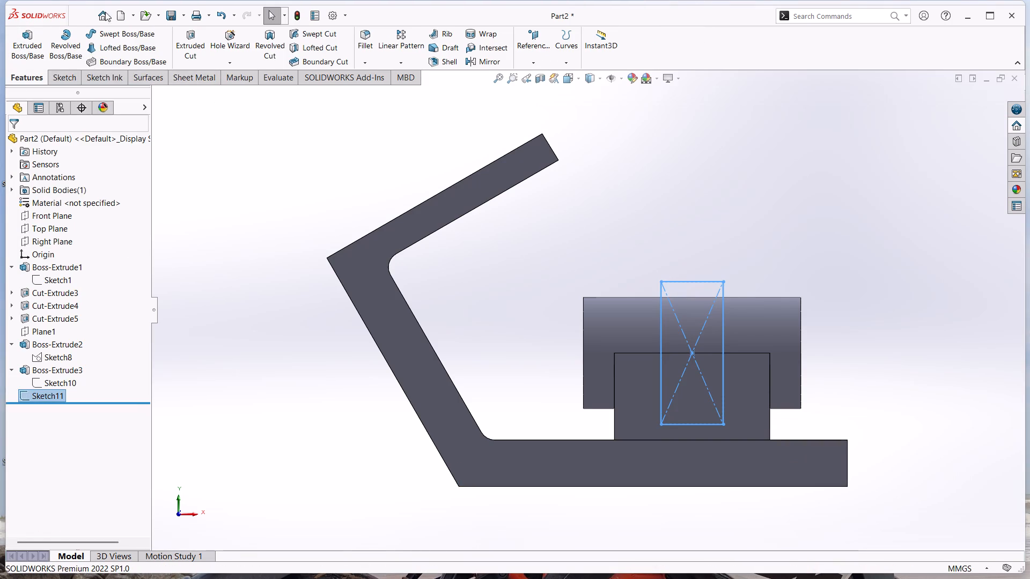
click(186, 41)
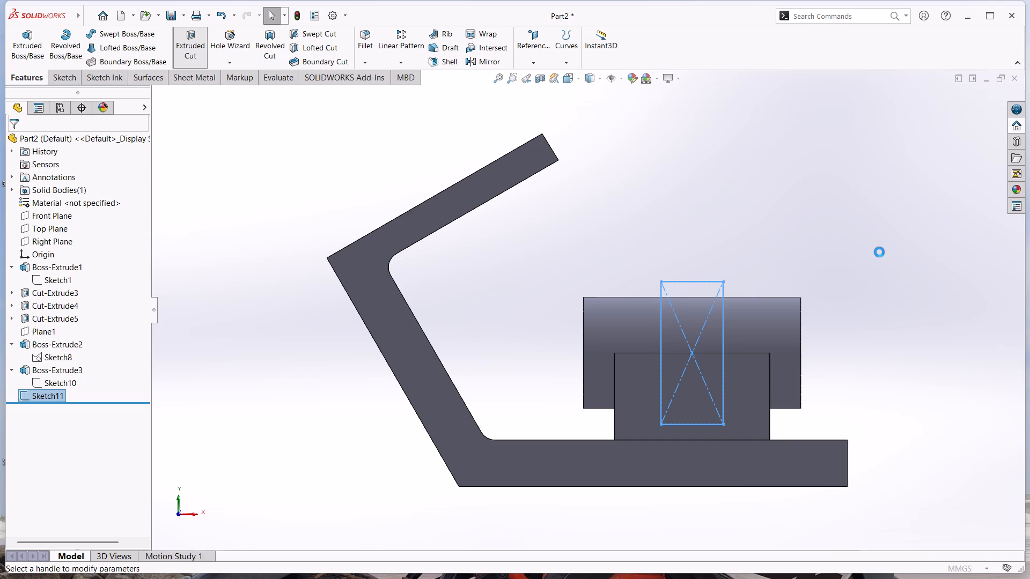
middle_drag(879, 252, 863, 353)
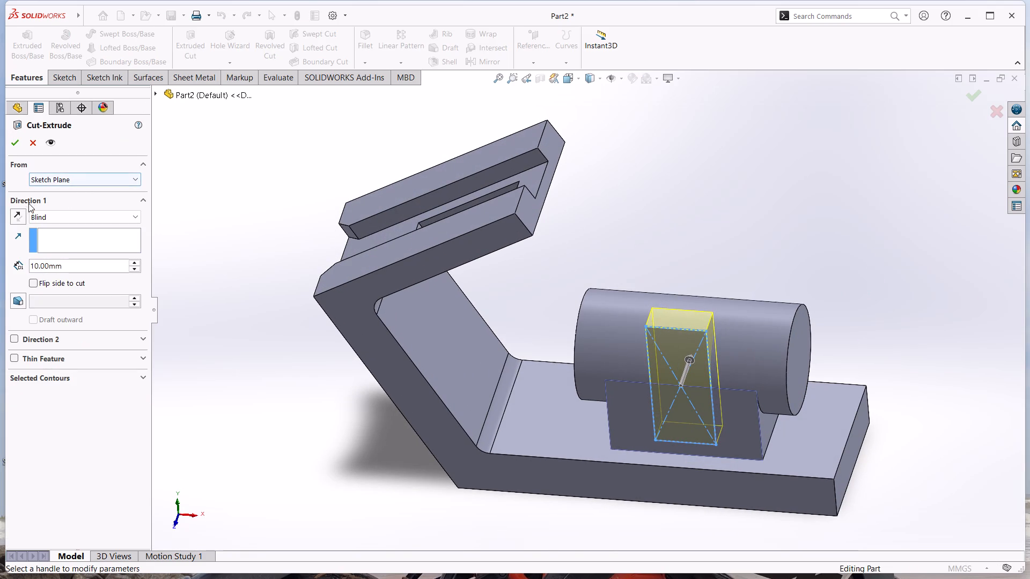
click(137, 261)
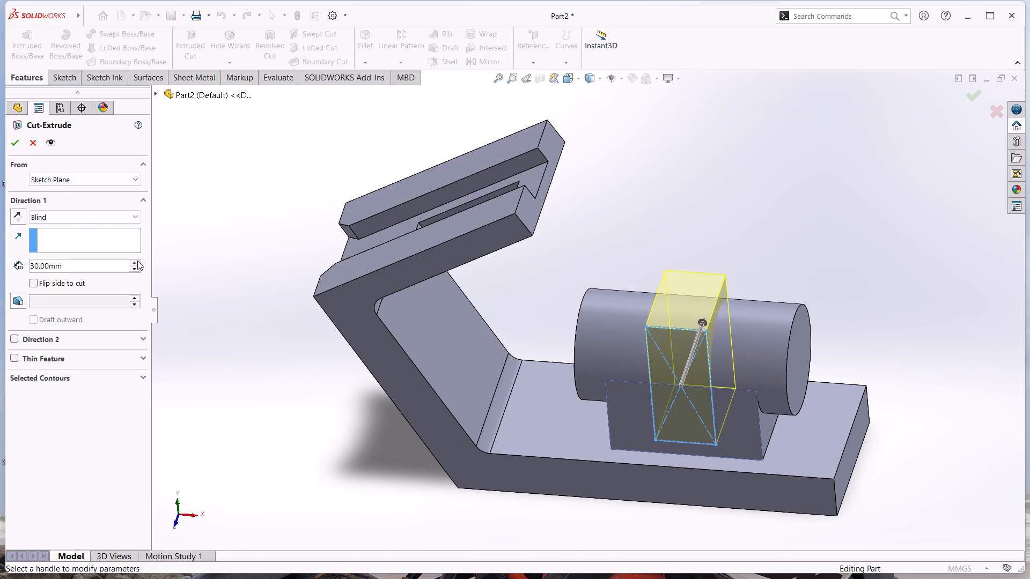
click(10, 143)
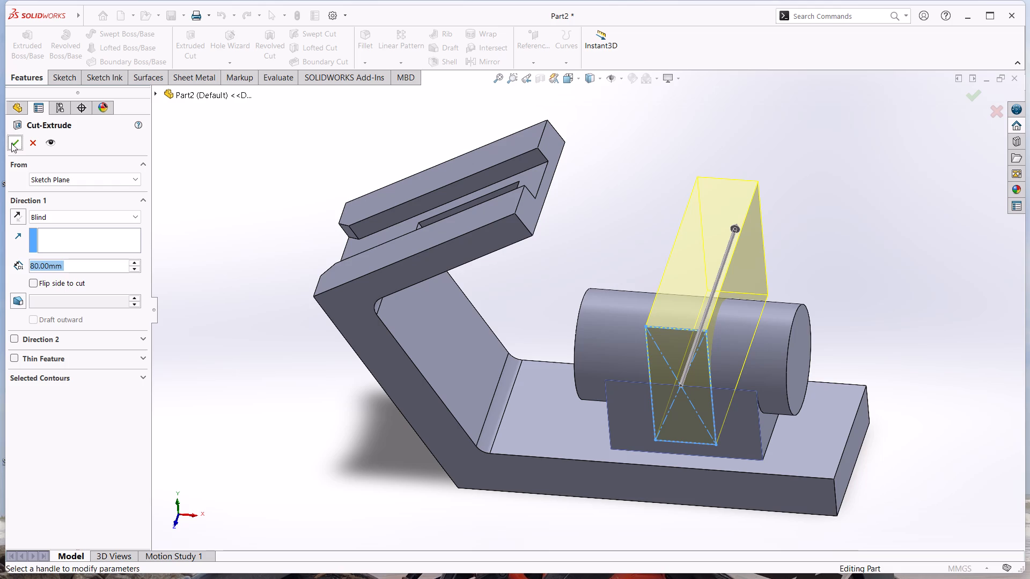
click(187, 168)
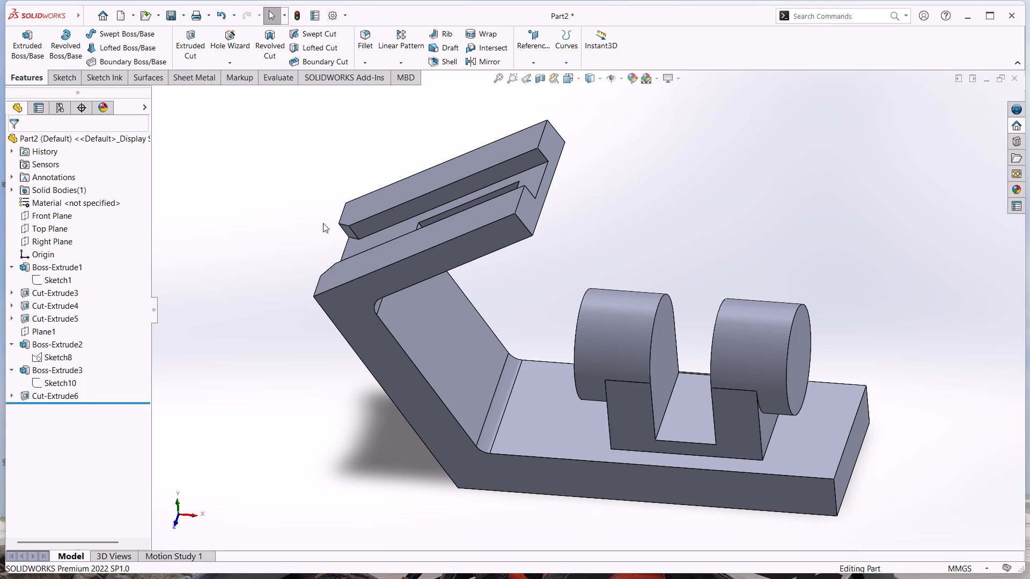
Sketch a circle of about 10 mm radius on the cylinder's outer end face, concentric with the cylinder.
scroll(788, 335, up, 3)
middle_drag(733, 317, 709, 296)
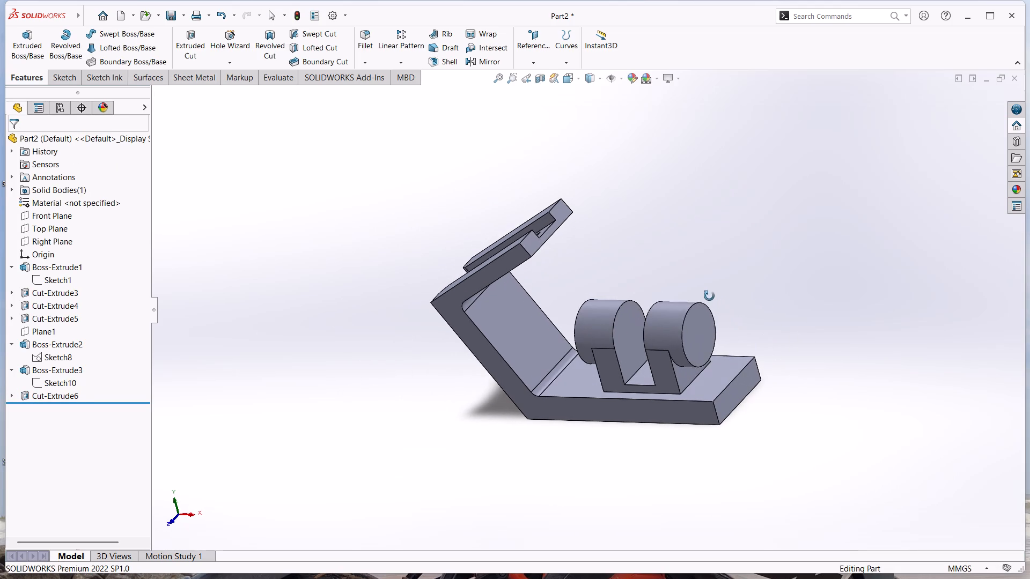
right_click(700, 330)
click(725, 273)
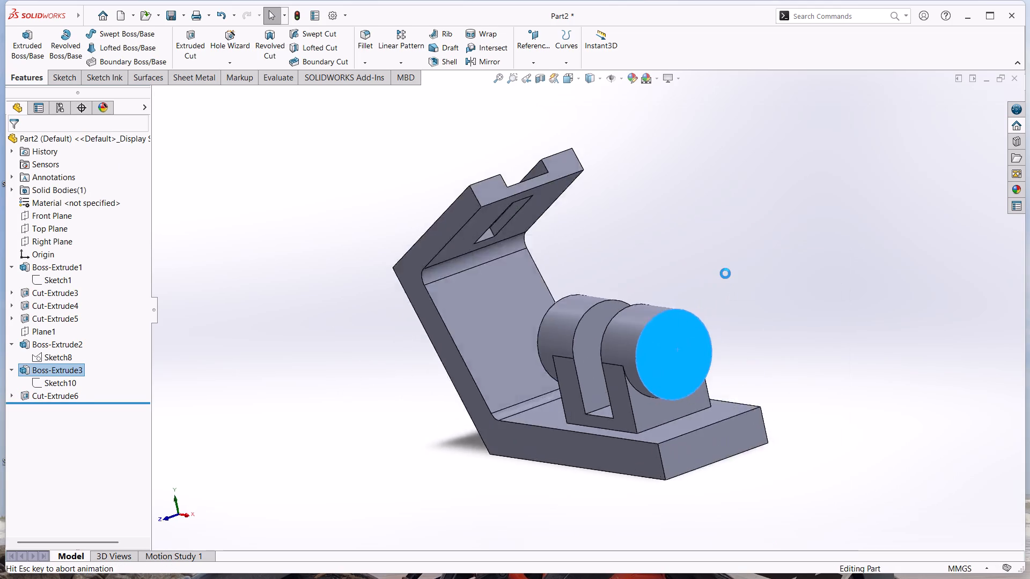
click(128, 34)
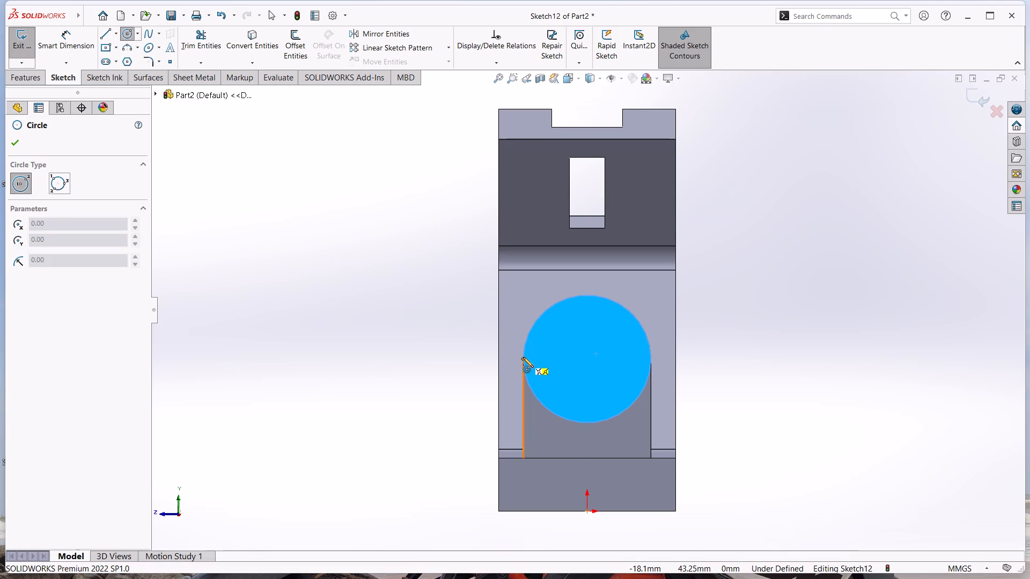
click(587, 358)
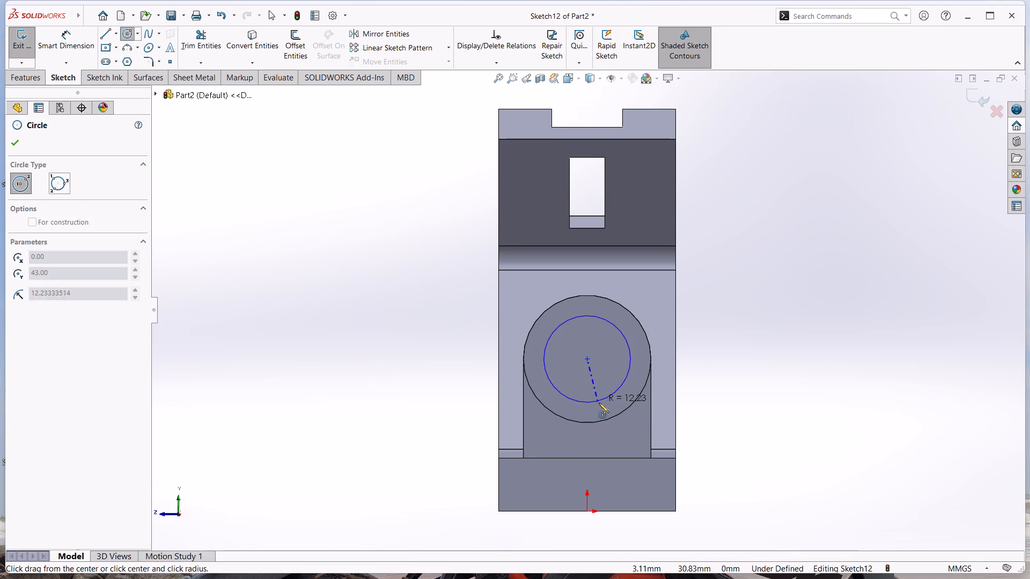
click(595, 392)
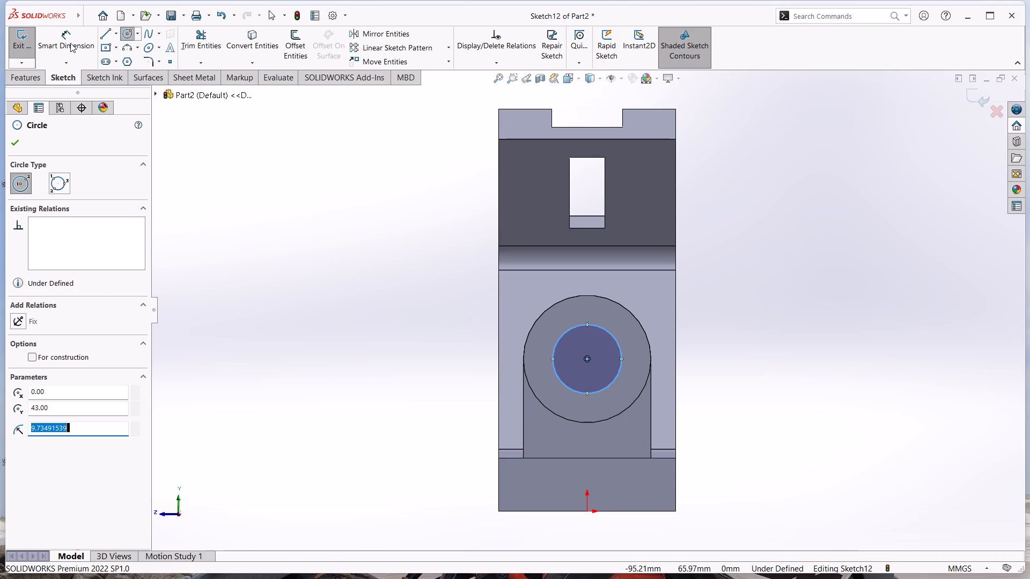
Dimension the concentric circle on the cylinder's end face at 18 mm diameter.
click(71, 43)
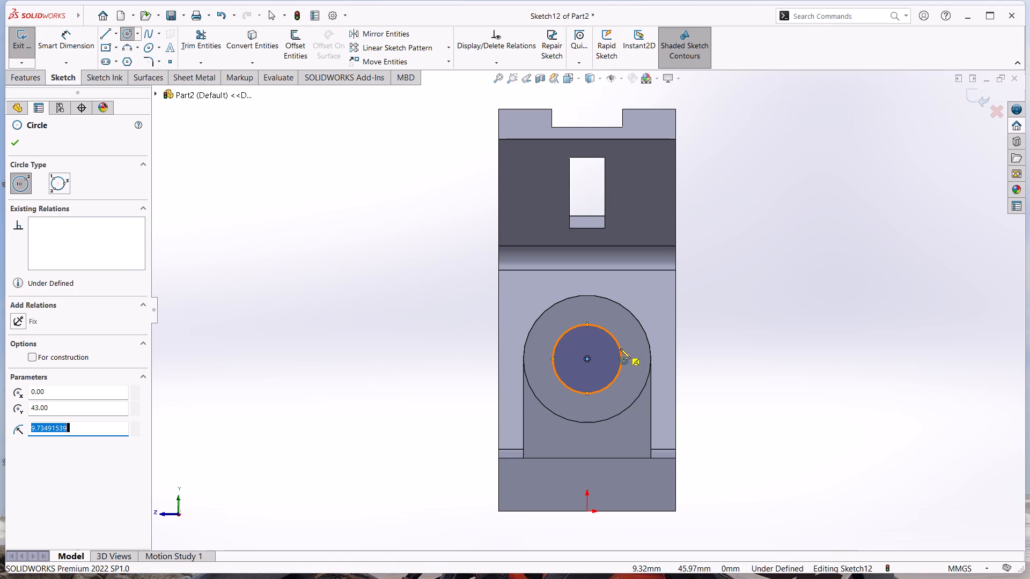
click(67, 32)
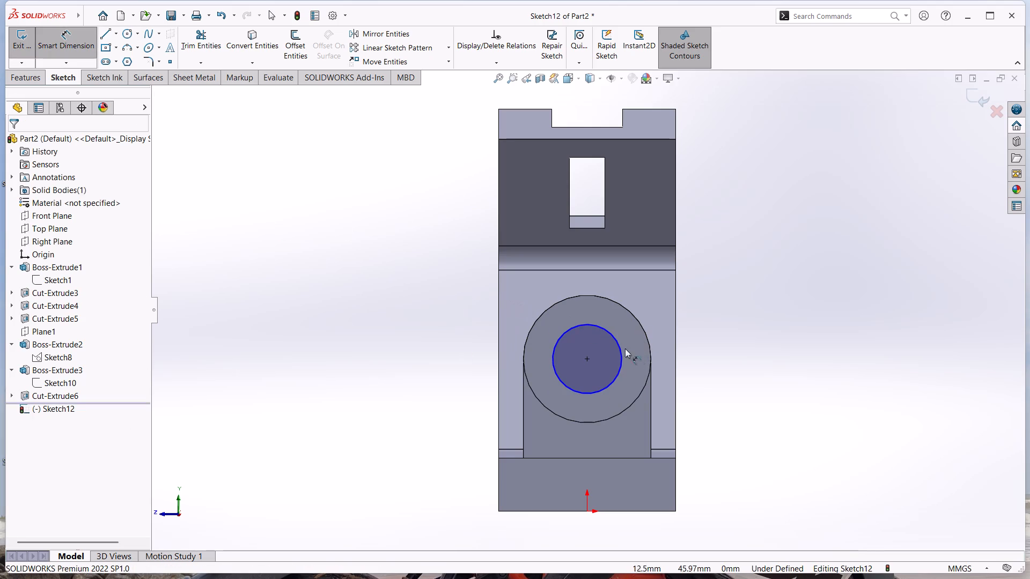
click(616, 342)
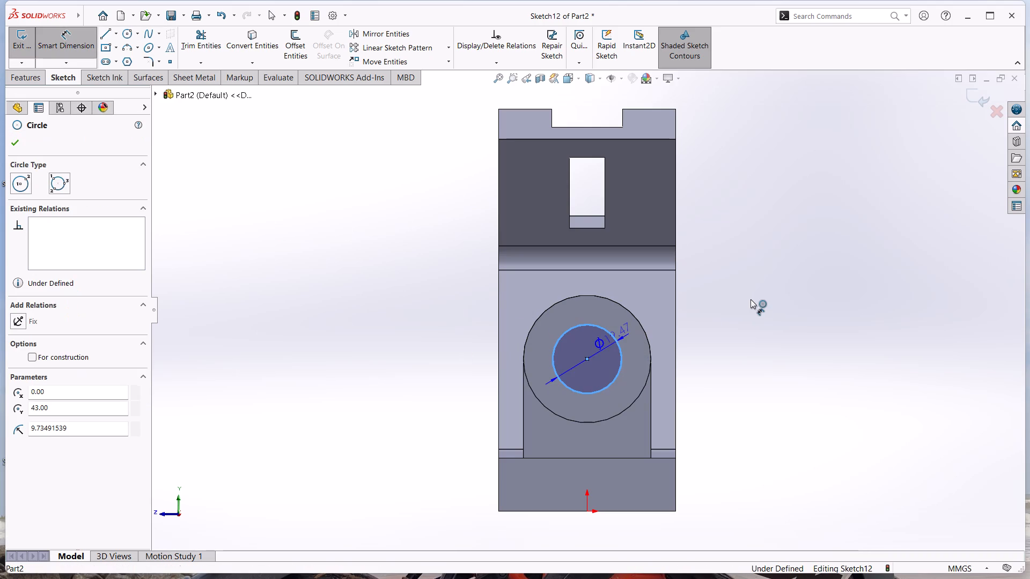
click(751, 299)
text(18)
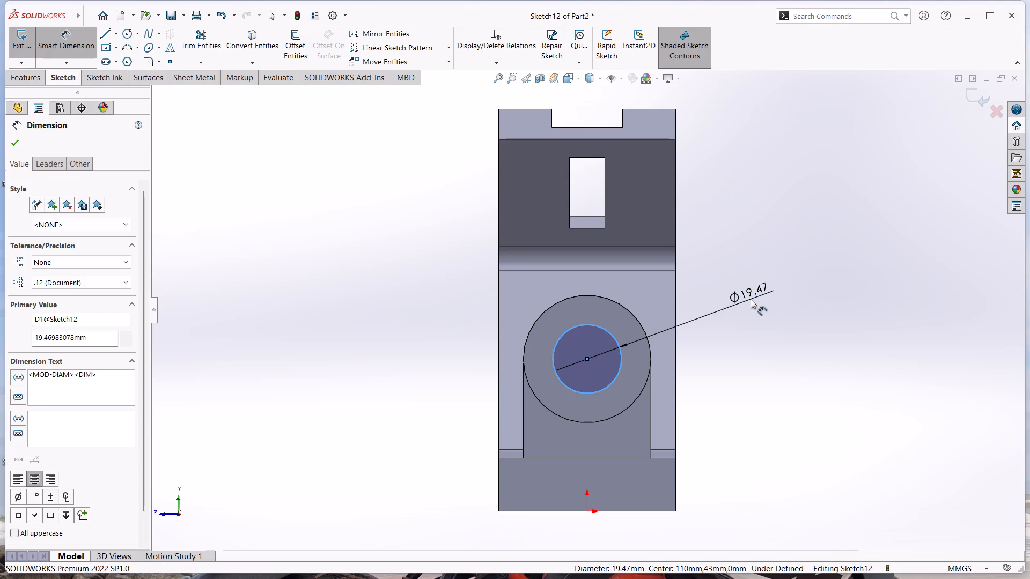
key(Return)
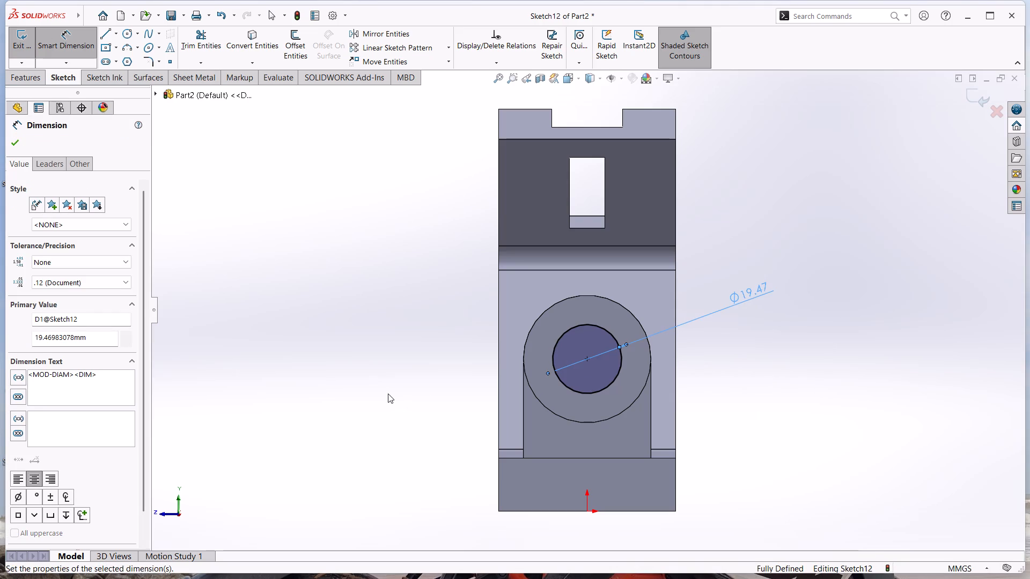
Exit the sketch and cut the circle blind 80 mm deep through both cylinder sections.
click(18, 42)
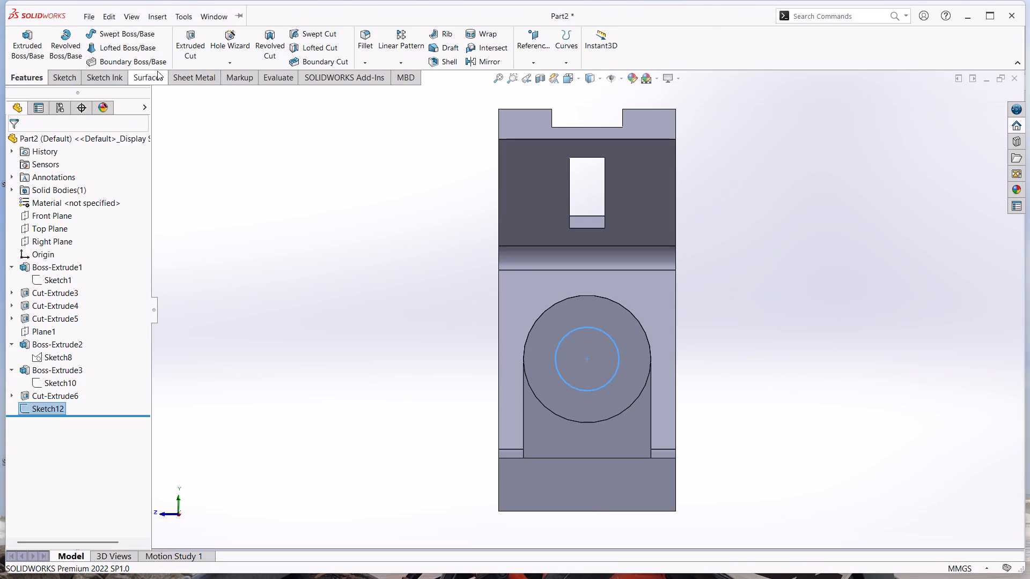
click(188, 49)
scroll(412, 305, up, 2)
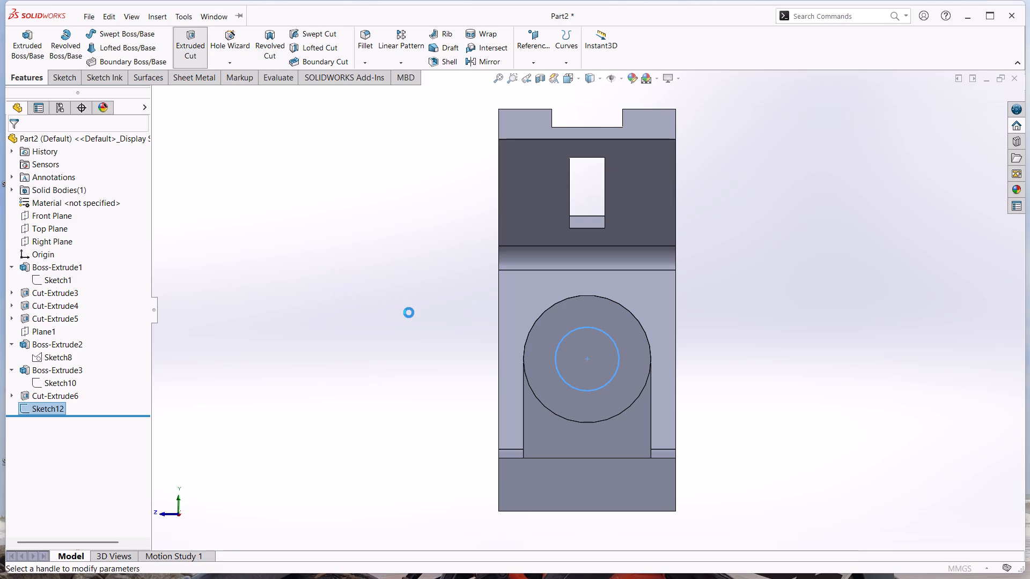
scroll(403, 316, up, 1)
middle_drag(401, 301, 464, 336)
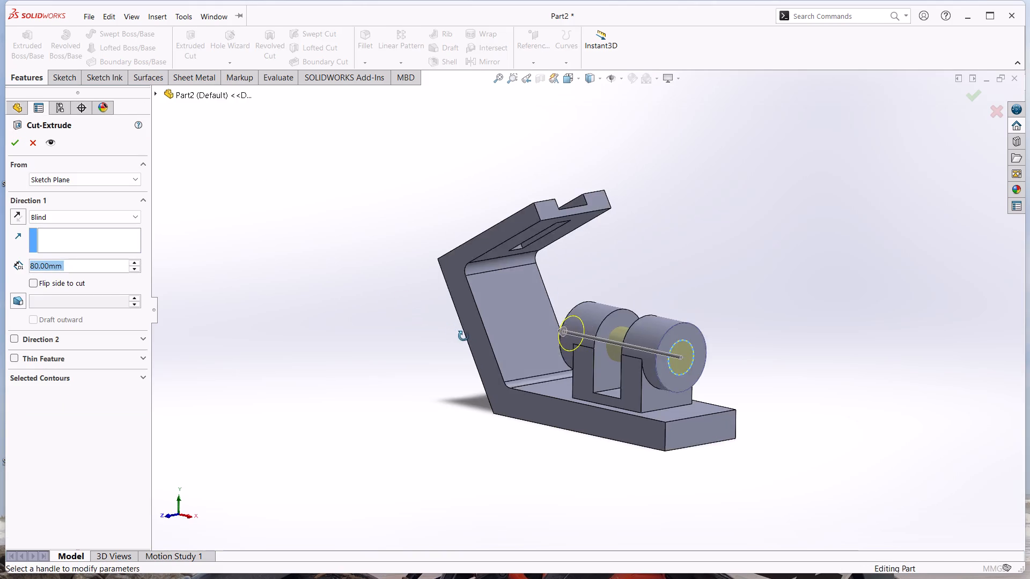
middle_drag(464, 336, 491, 352)
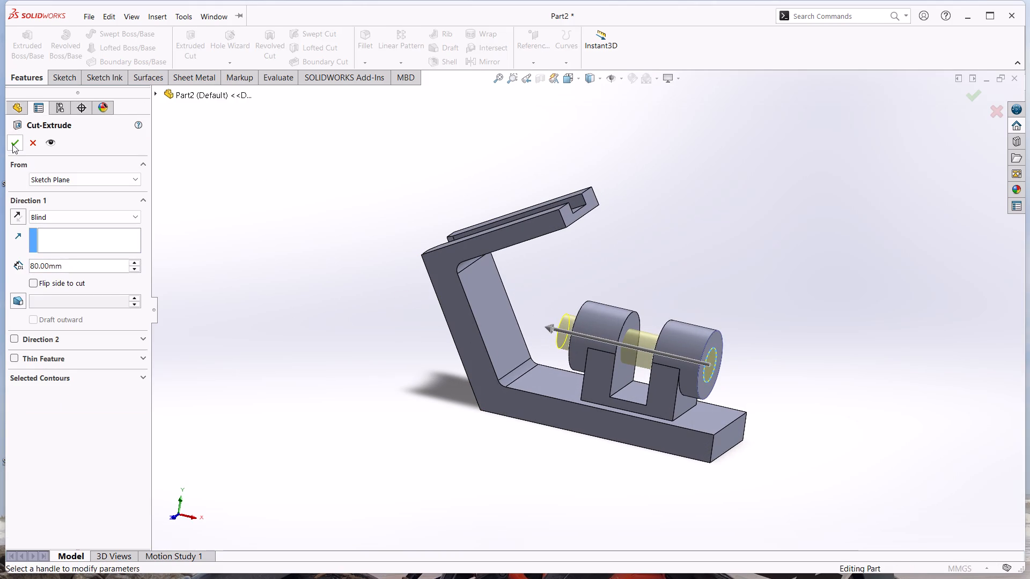
click(16, 144)
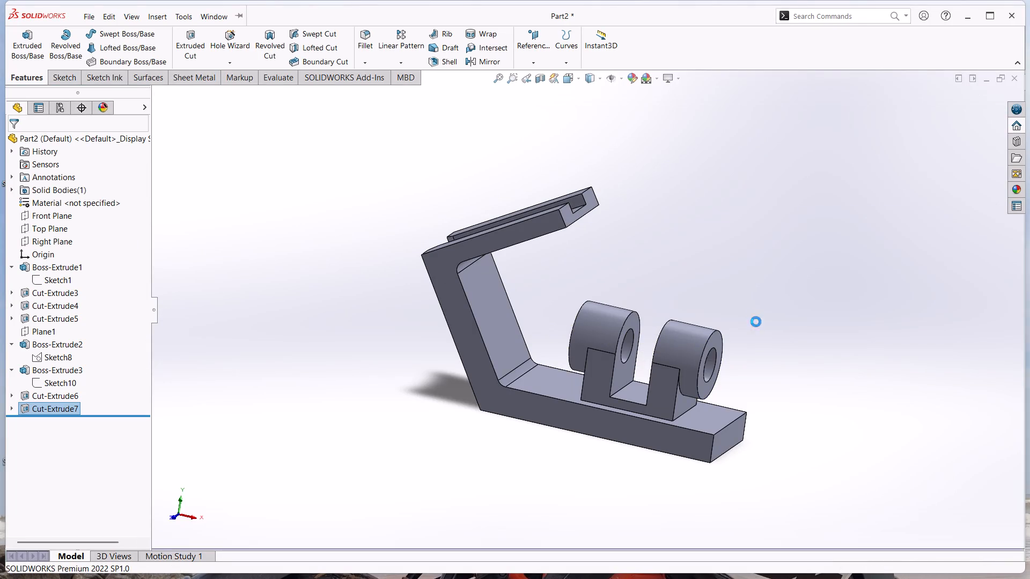
Examine the bored cylinder sections and the bracket from several angles.
middle_drag(756, 322, 780, 289)
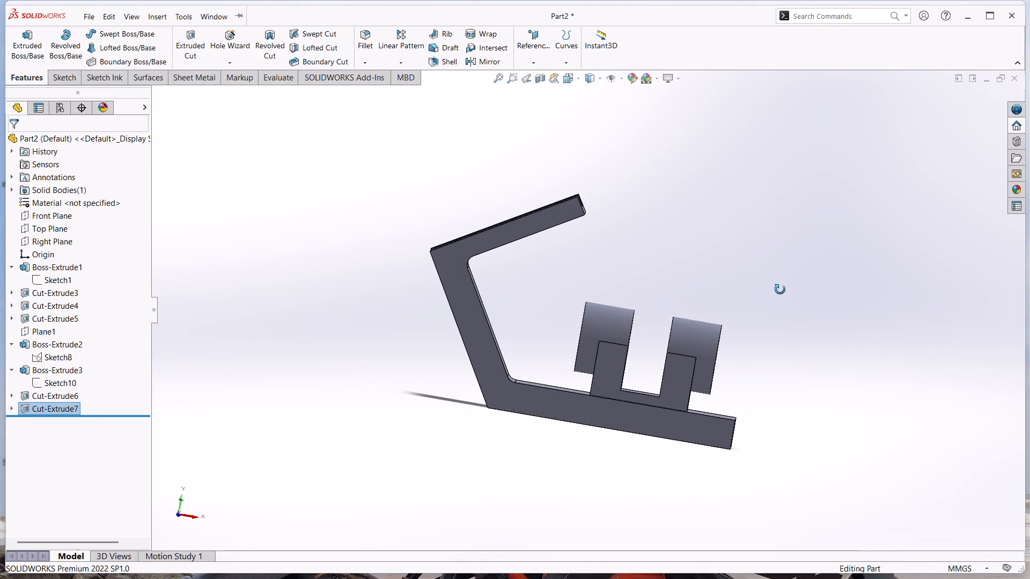
middle_drag(780, 289, 771, 299)
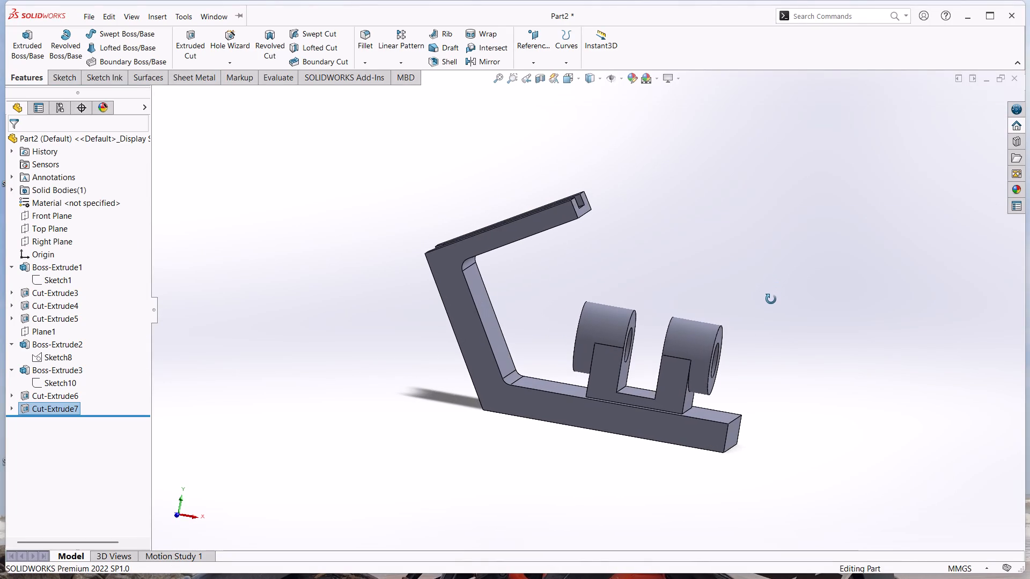
middle_drag(771, 299, 771, 291)
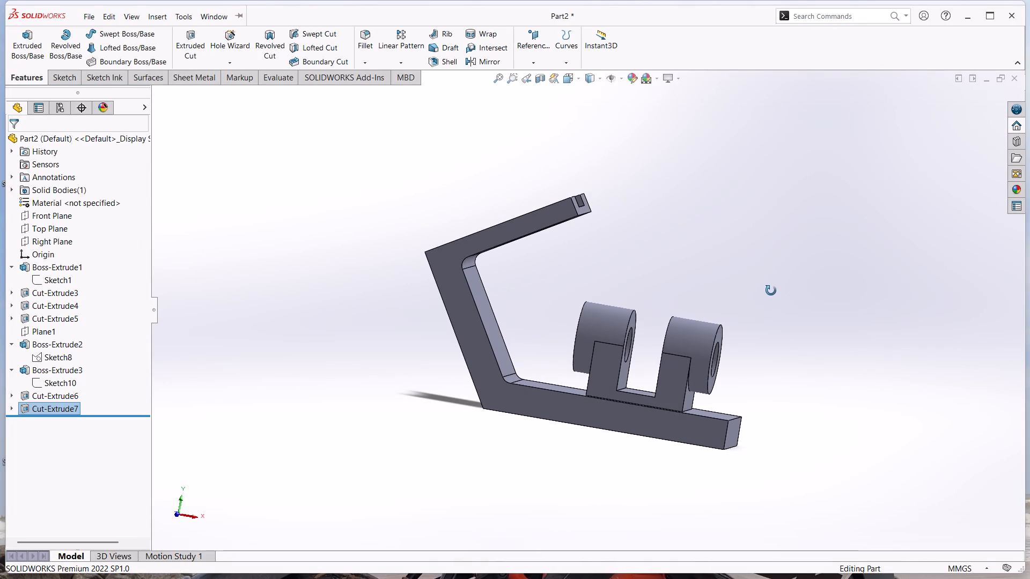
middle_drag(771, 291, 775, 288)
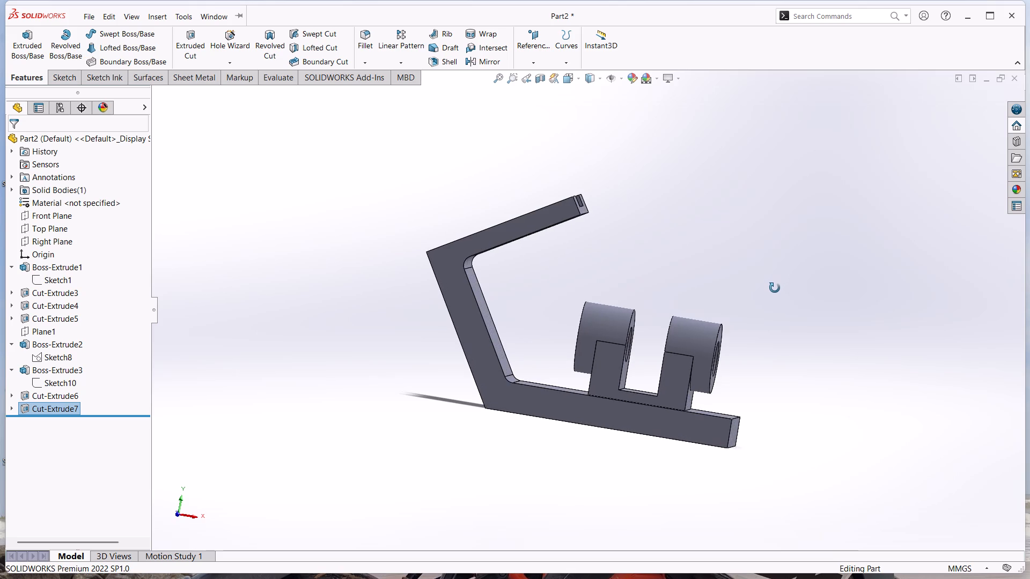
middle_drag(775, 288, 717, 350)
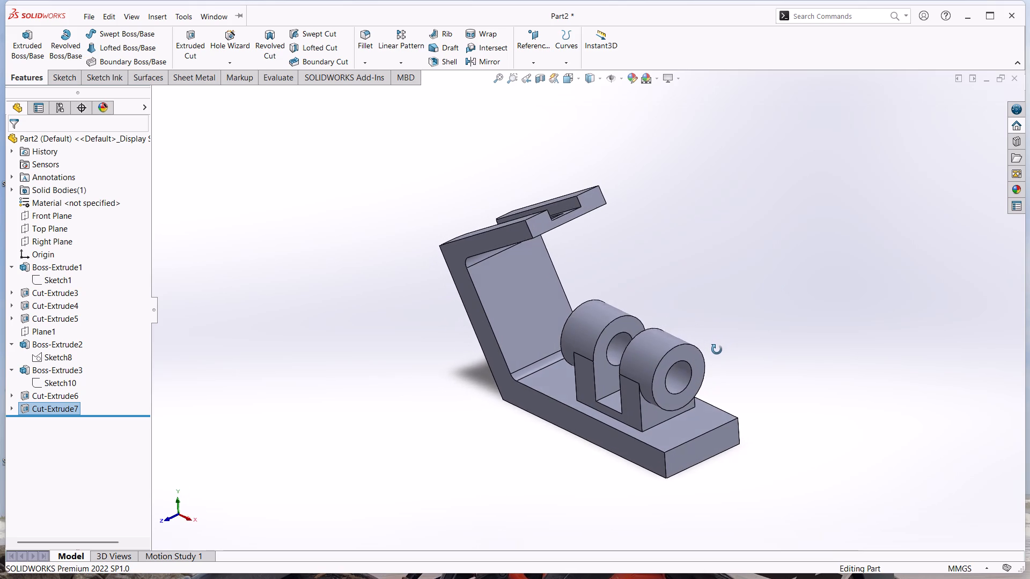
middle_drag(717, 350, 724, 358)
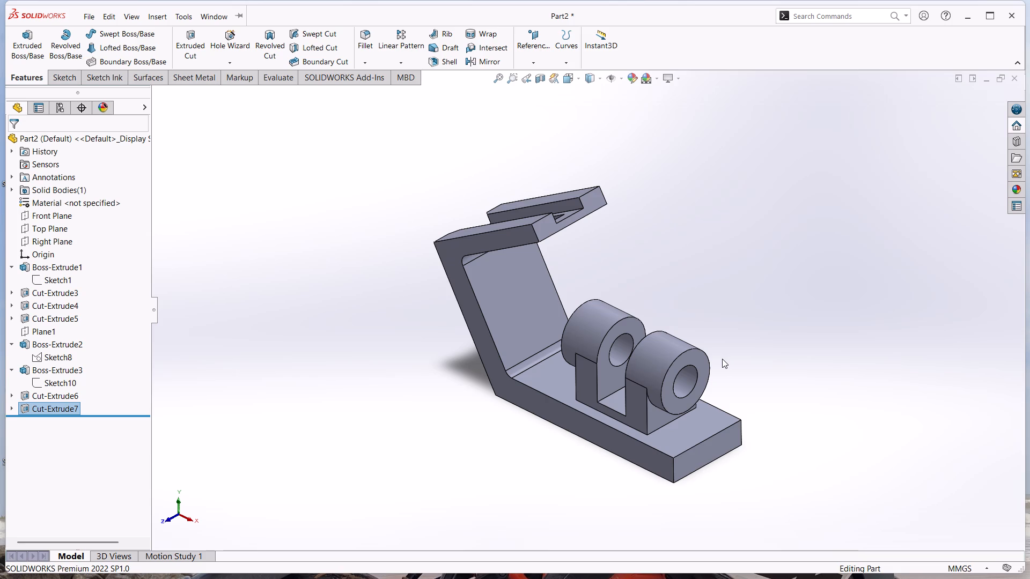
middle_drag(724, 362, 772, 285)
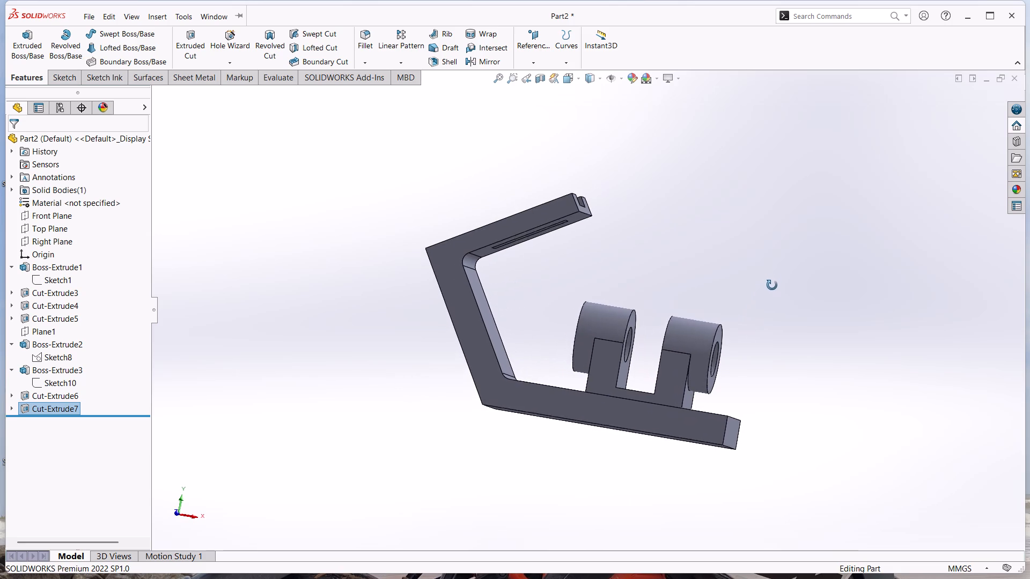
middle_drag(772, 285, 775, 309)
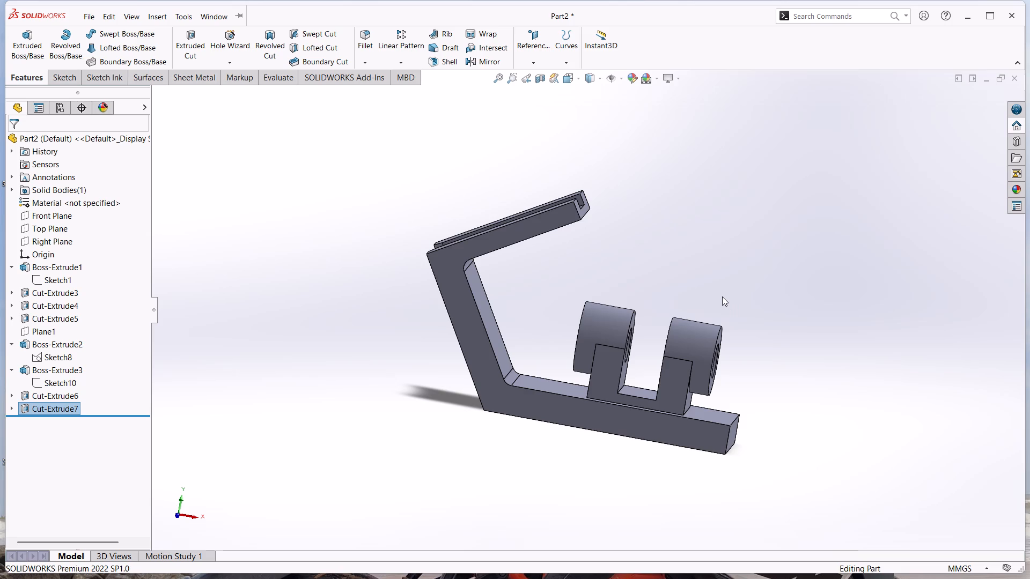
Start a sketch on the outer face of the bracket's inclined wall and draw two circles of about 9 mm radius, vertically aligned with the origin.
middle_drag(722, 296, 785, 282)
right_click(489, 362)
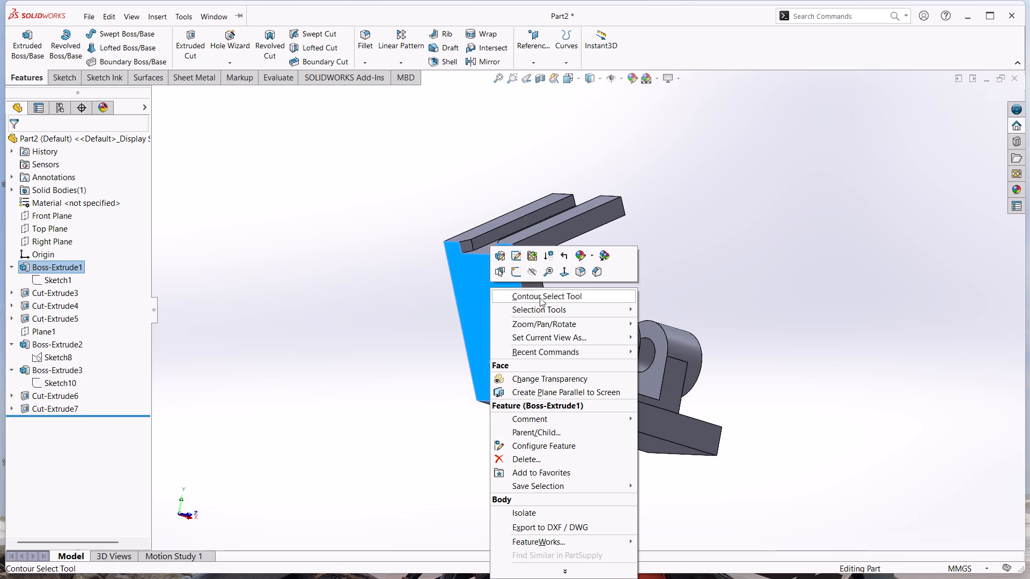
click(513, 271)
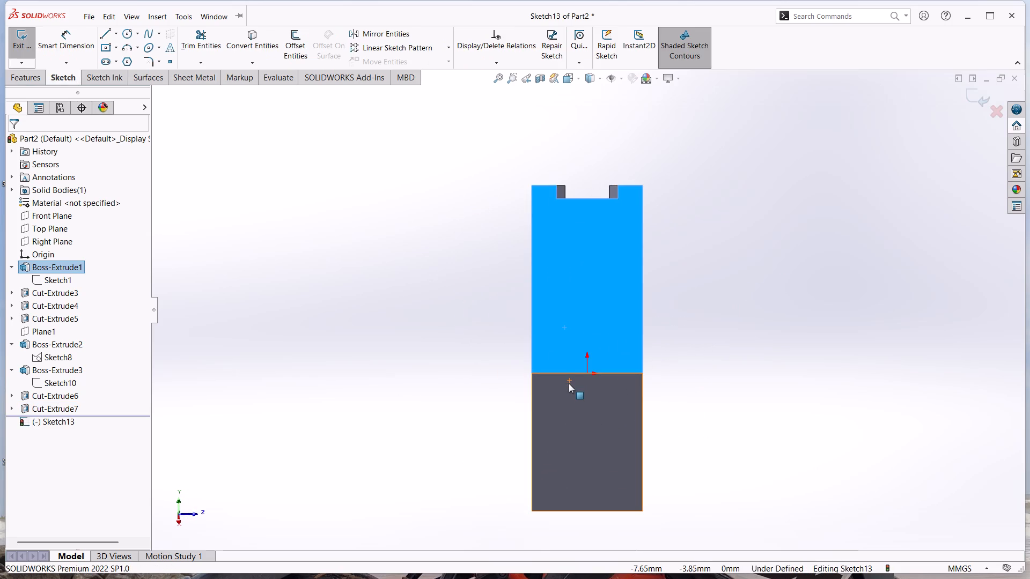
click(127, 33)
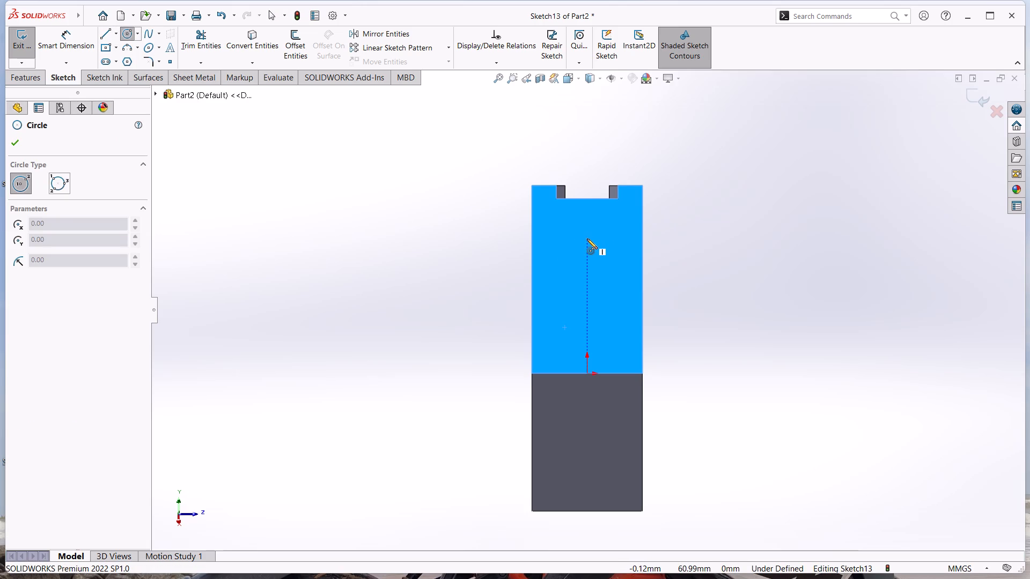
click(587, 239)
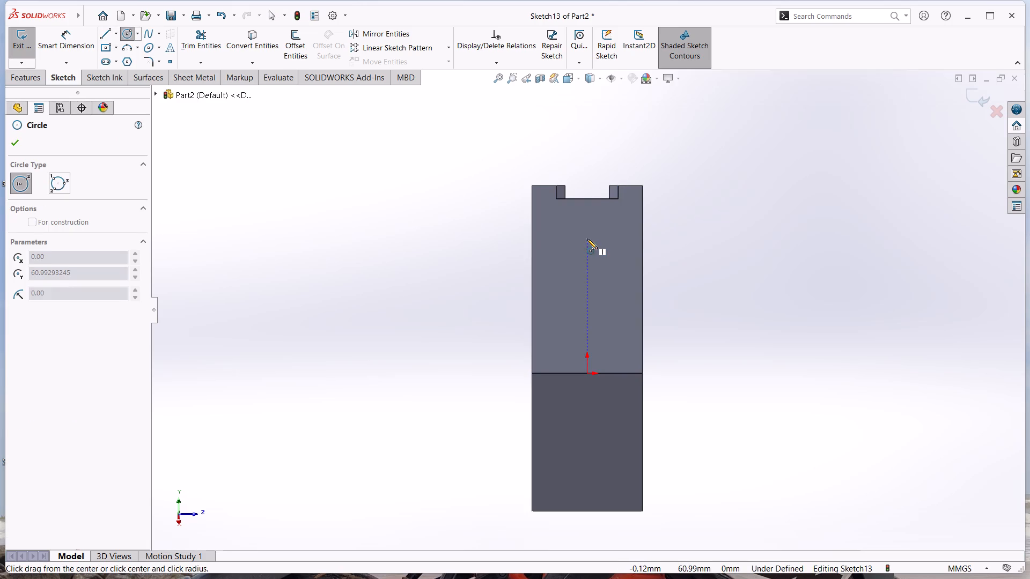
click(591, 257)
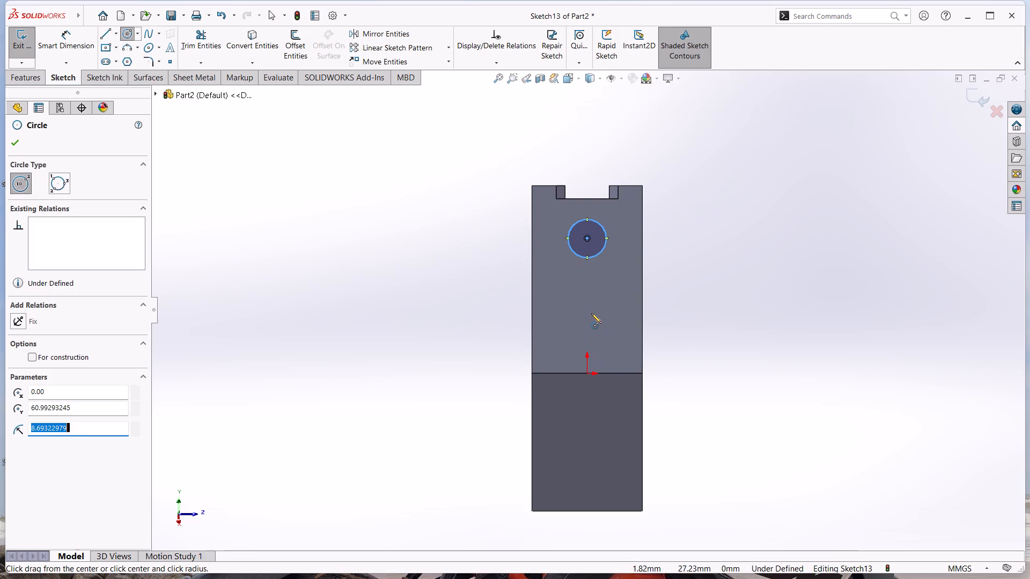
click(587, 313)
click(600, 329)
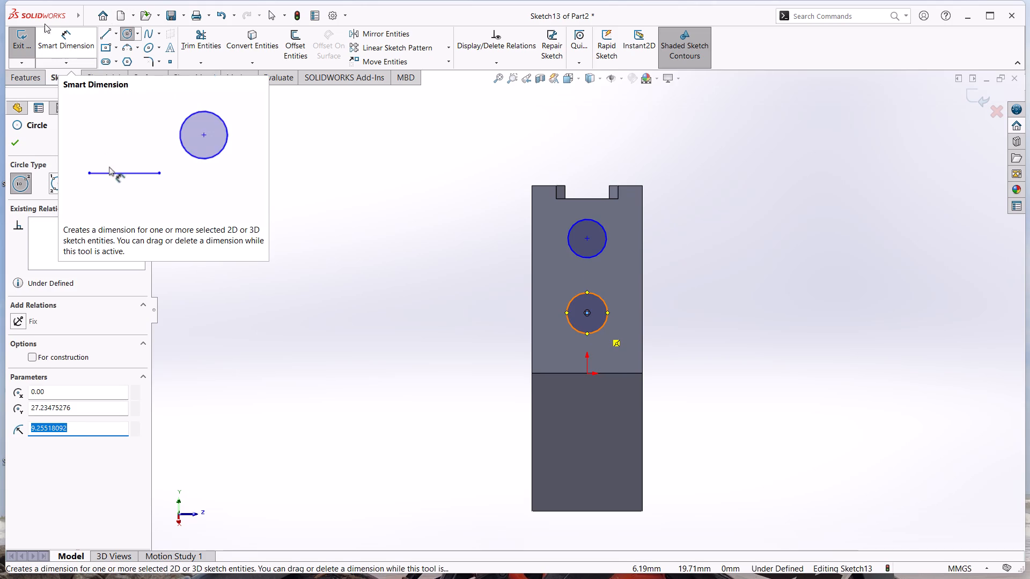
Dimension both circles on the inclined wall at 12 mm diameter.
click(84, 41)
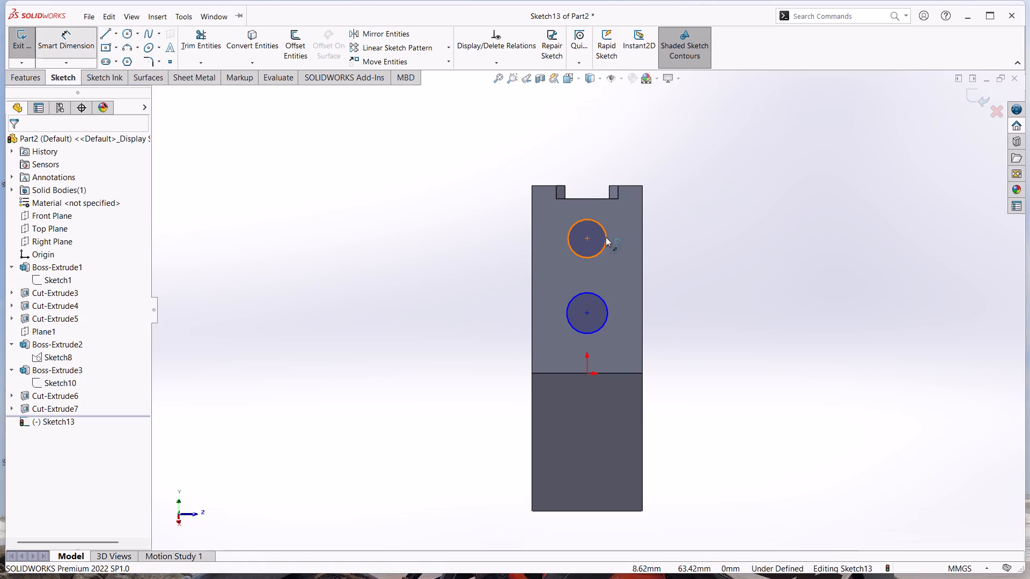
click(606, 237)
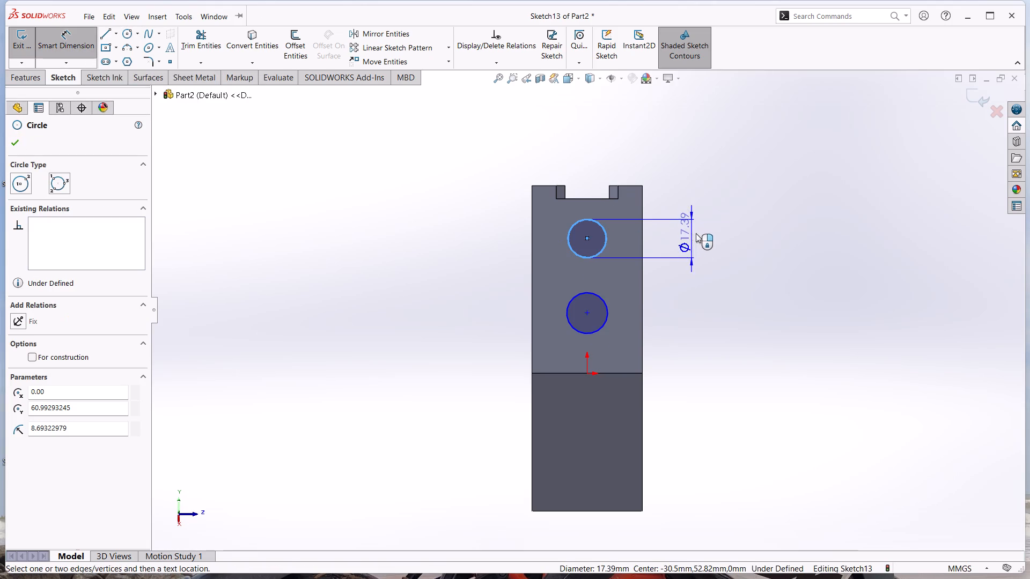
click(715, 237)
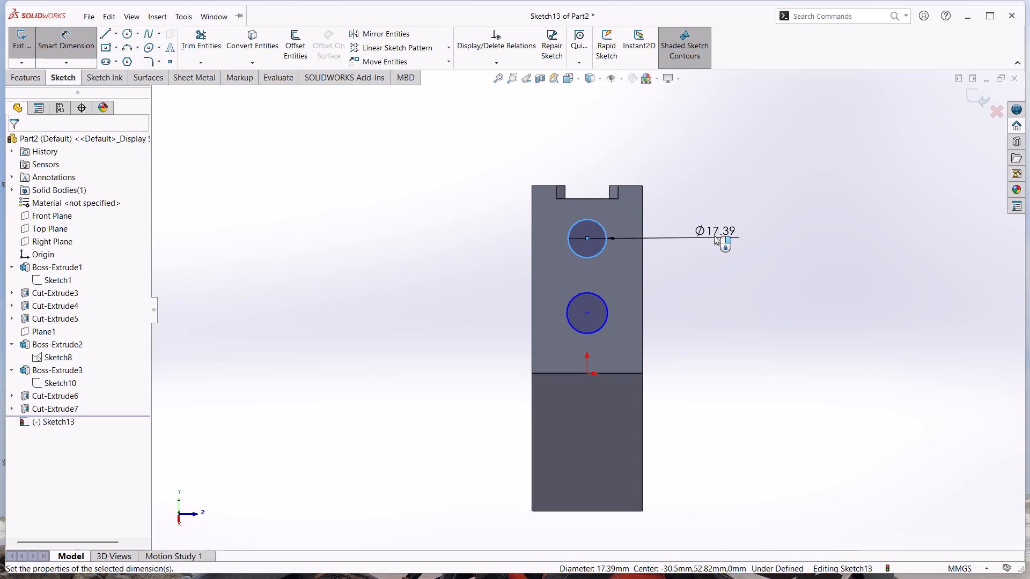
text(12)
key(Return)
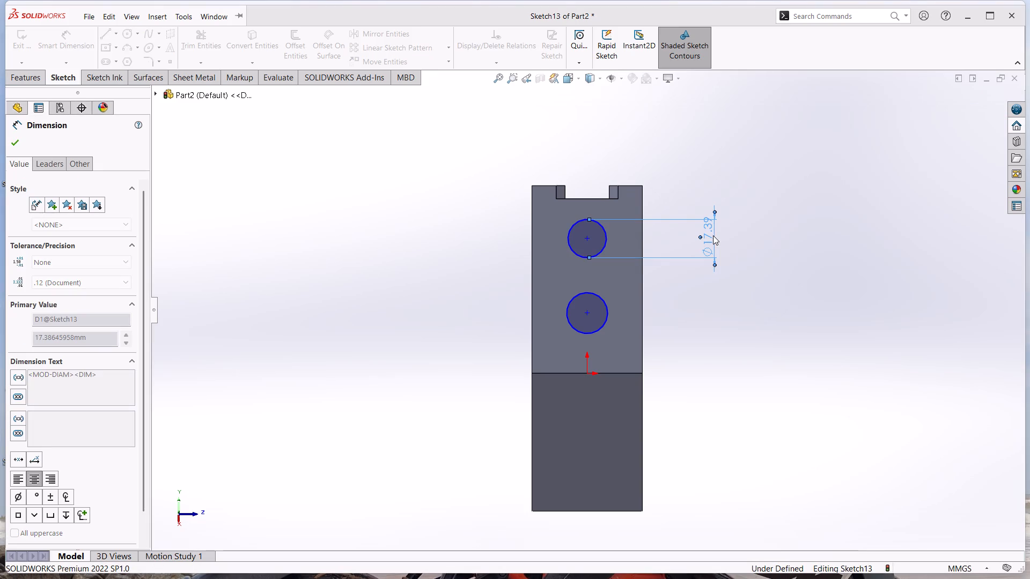
click(605, 319)
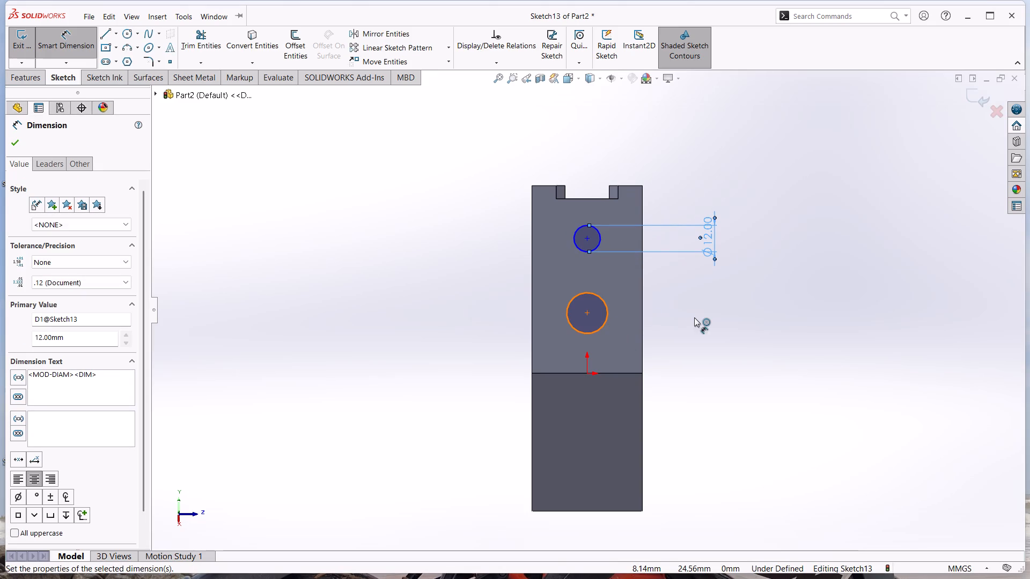
click(705, 317)
text(12)
key(Return)
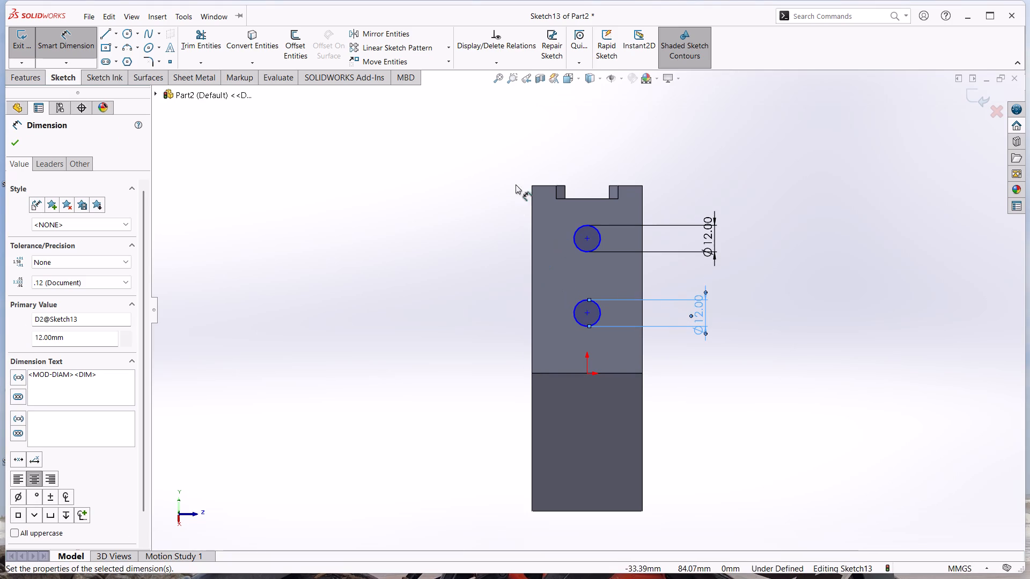
Dimension the upper circle's centre 35 mm below the wall's top edge.
click(540, 186)
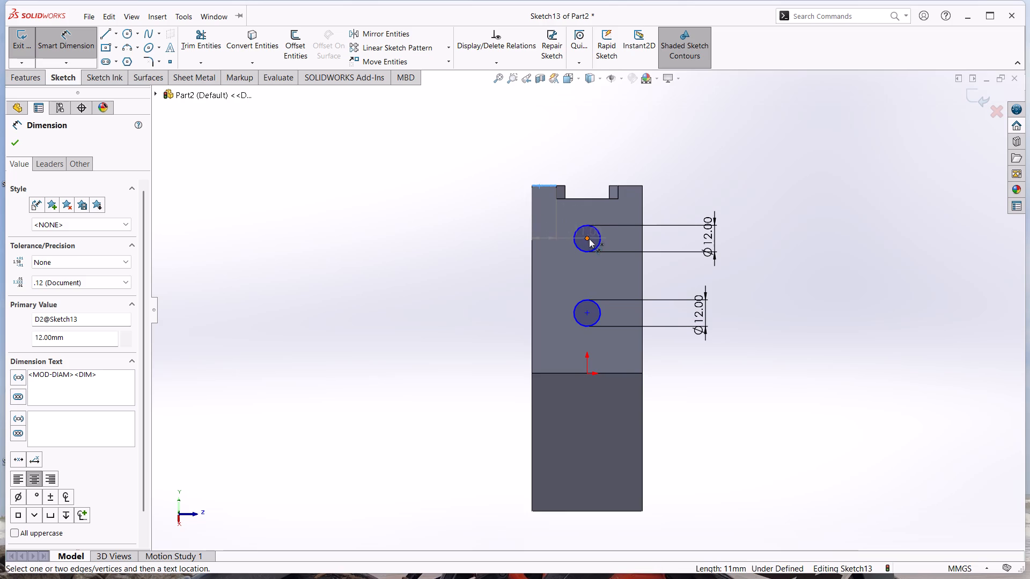
click(587, 240)
click(492, 211)
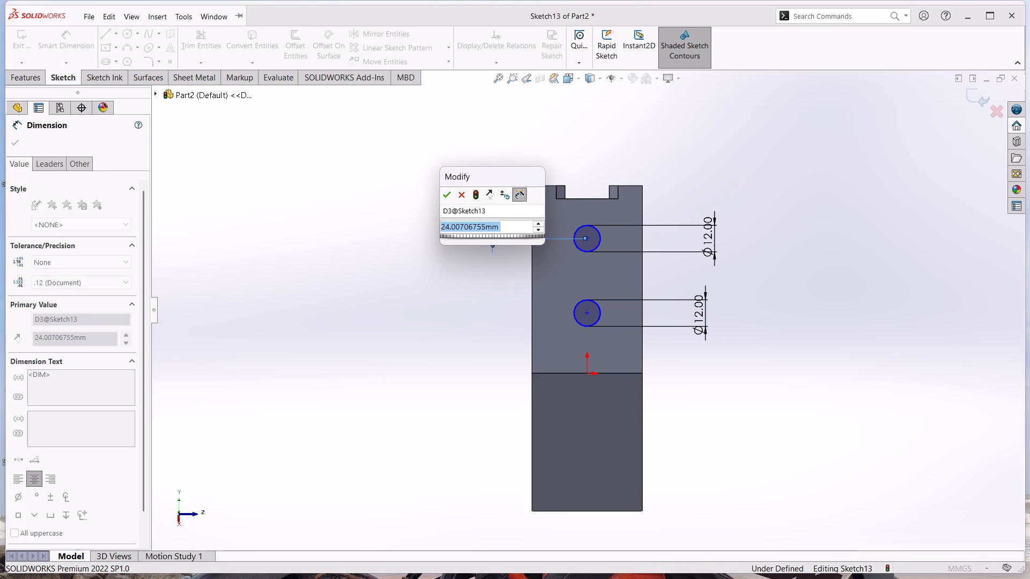
text(35)
key(Return)
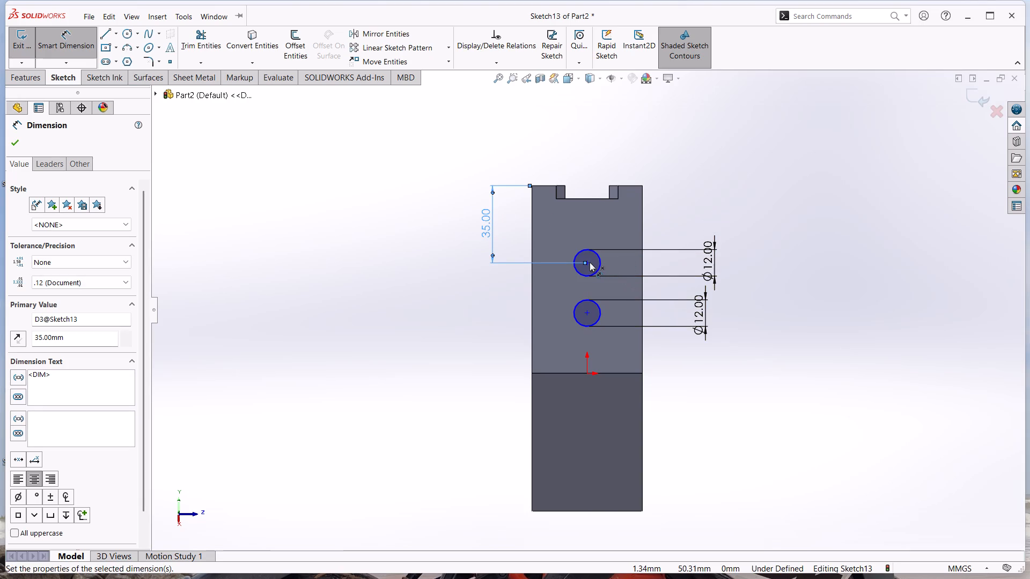
Dimension the vertical spacing between the two circles' centres on the inclined wall at 25 mm.
click(590, 263)
click(587, 312)
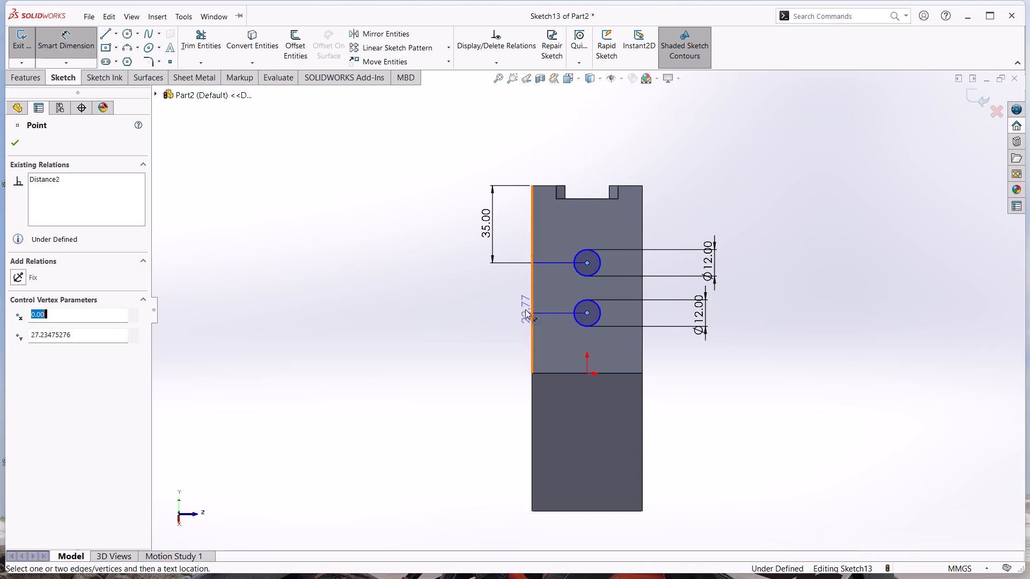
click(467, 291)
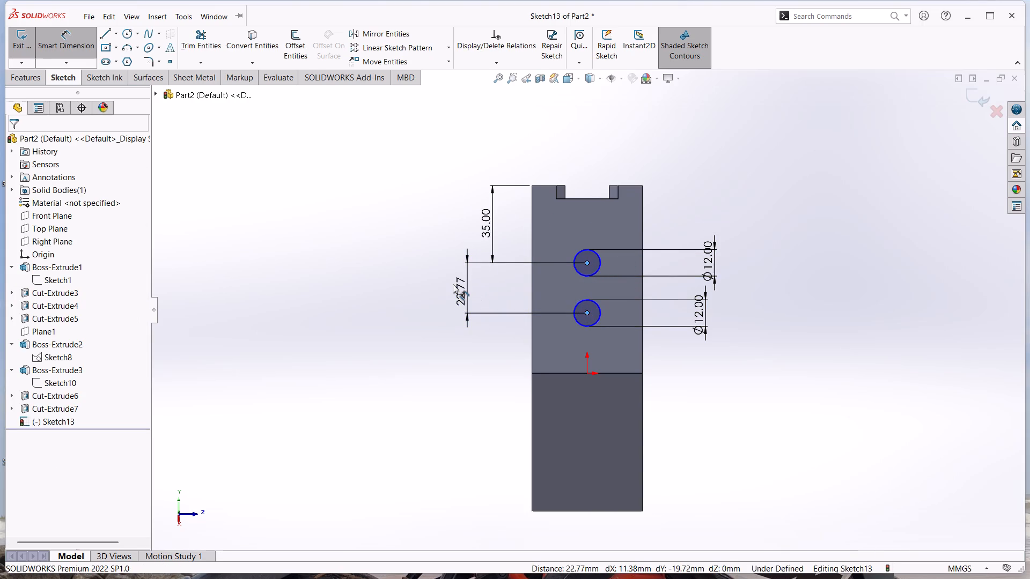
text(25)
key(Return)
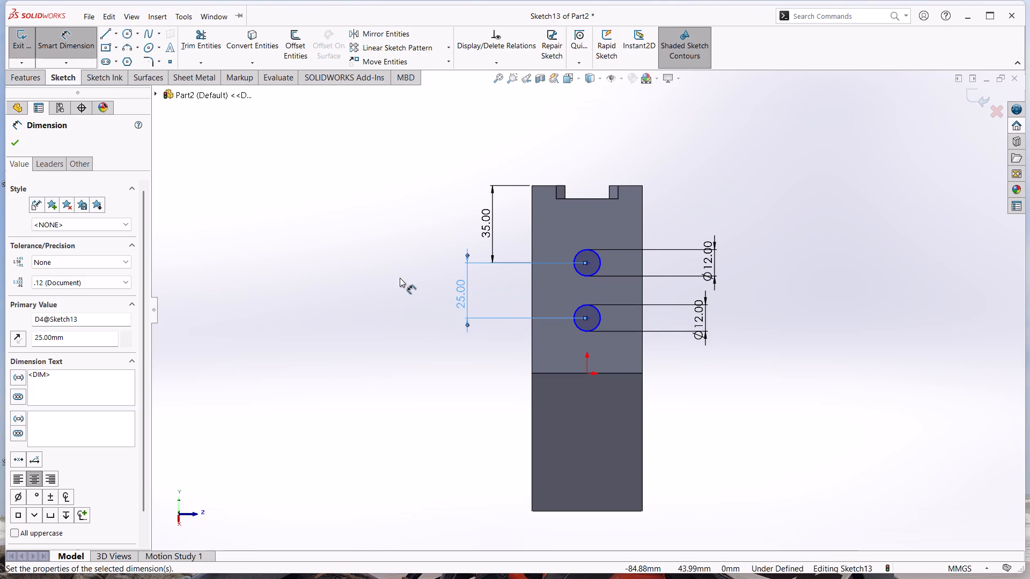
click(397, 313)
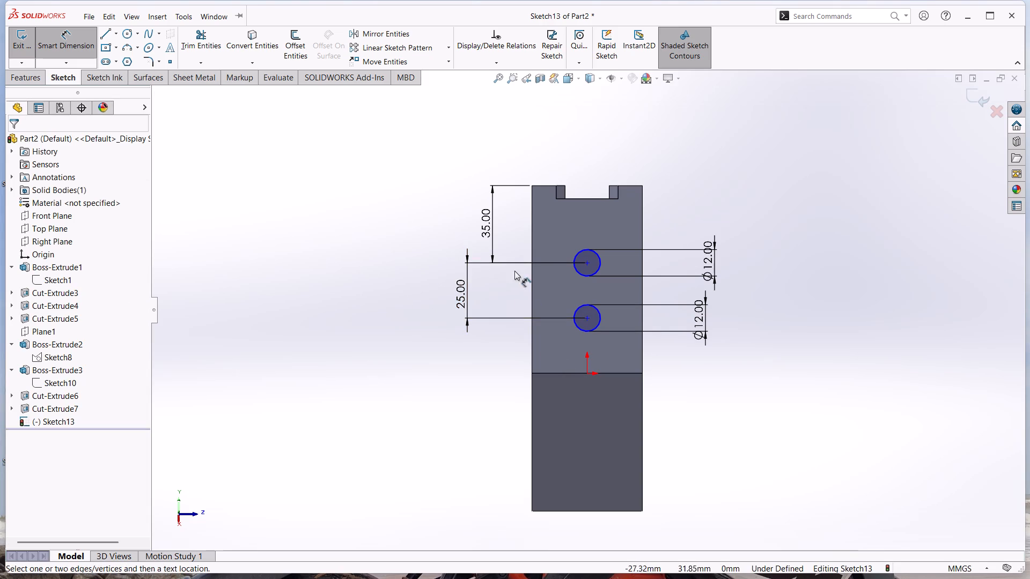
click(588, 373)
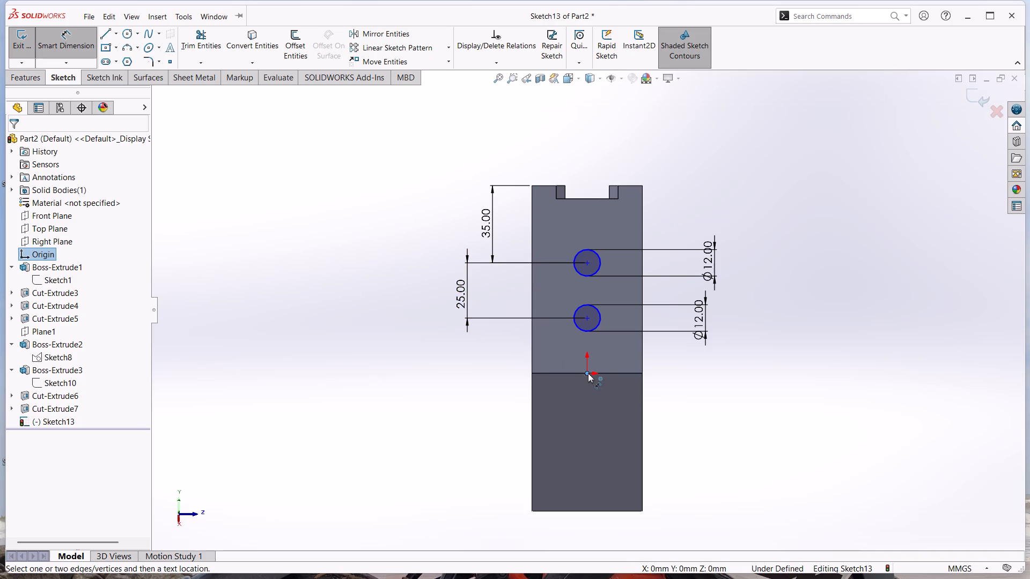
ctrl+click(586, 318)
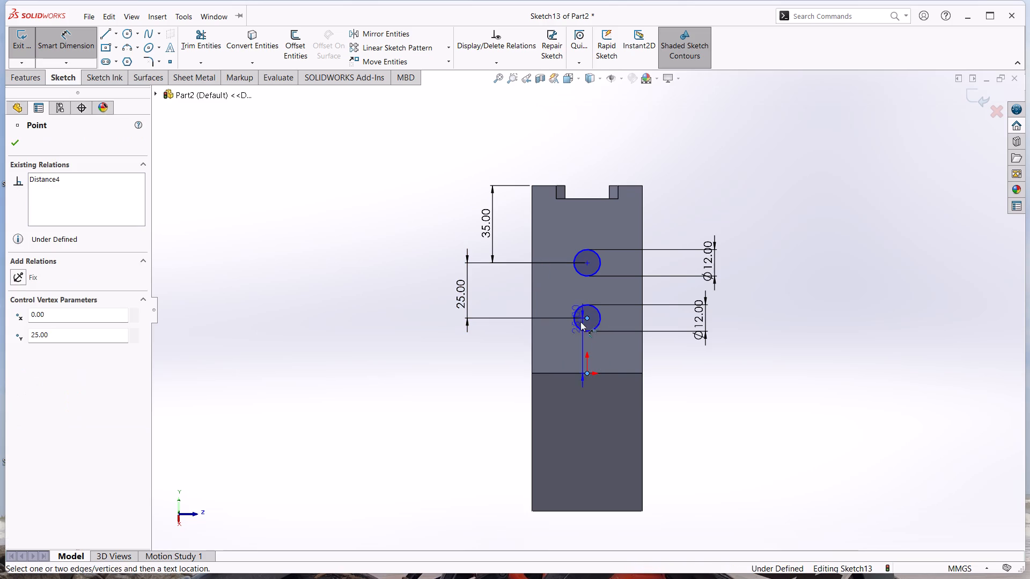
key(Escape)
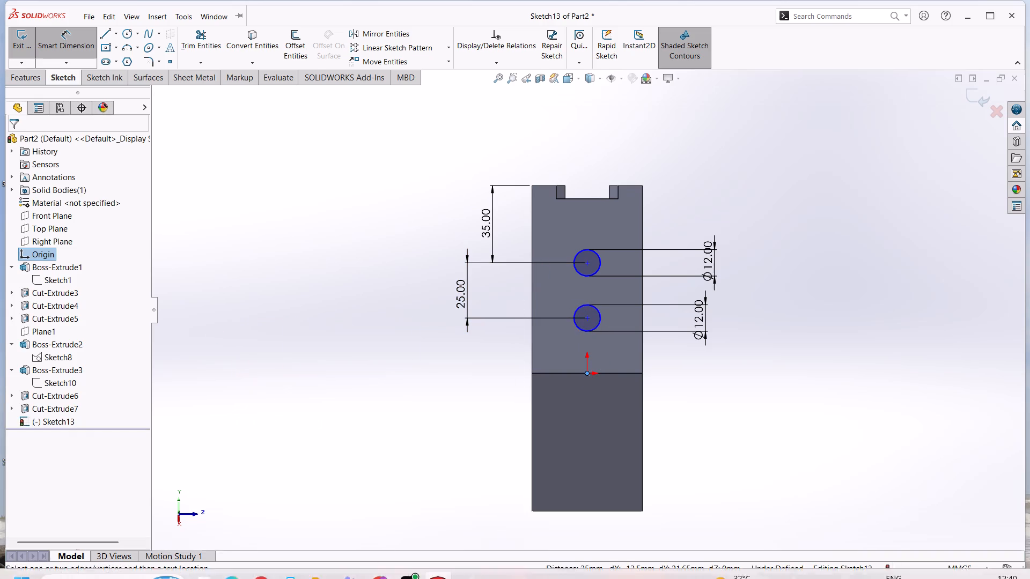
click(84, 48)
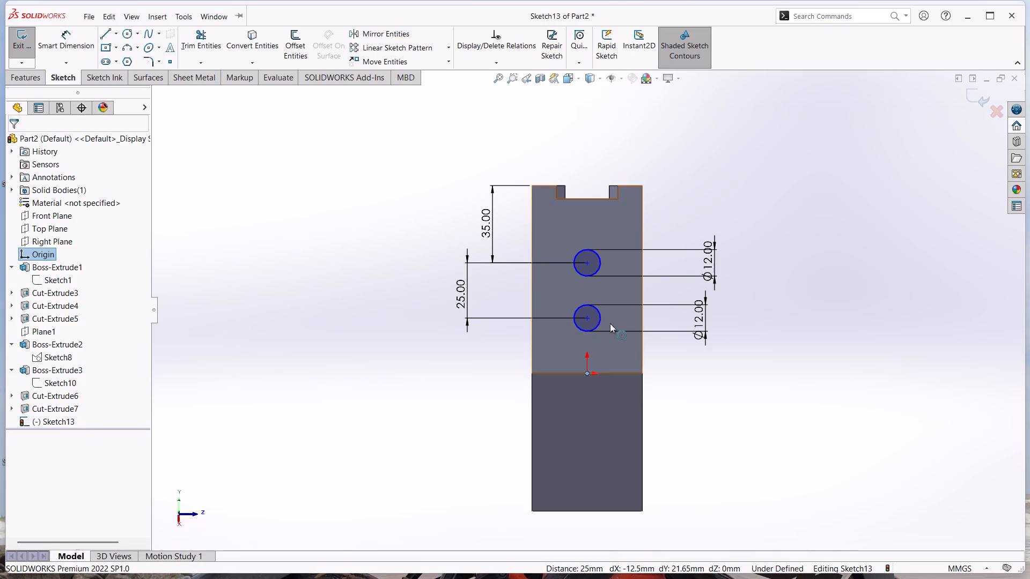
Add a Vertical relation between the lower circle's centre and the origin.
click(585, 316)
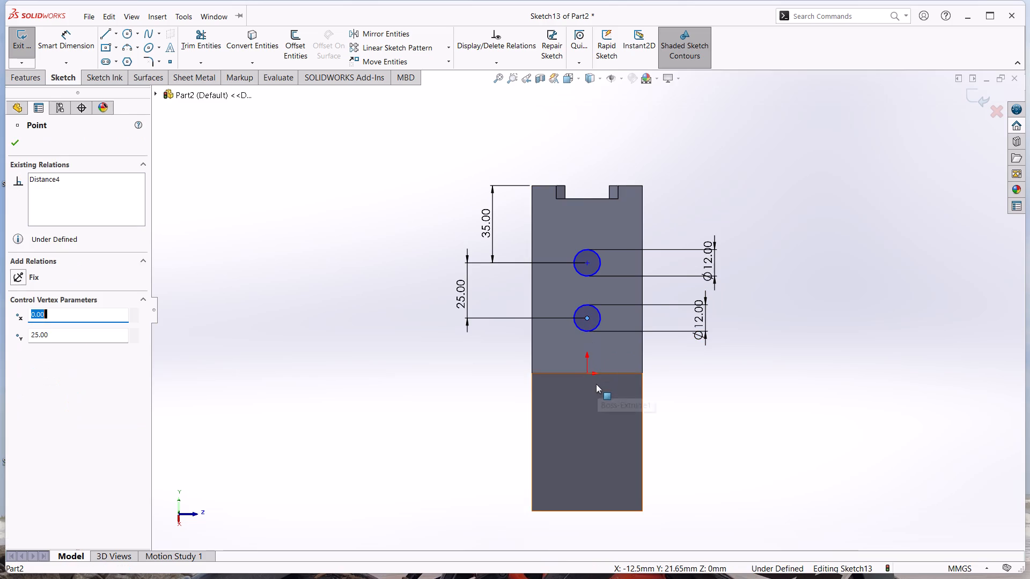
ctrl+click(587, 373)
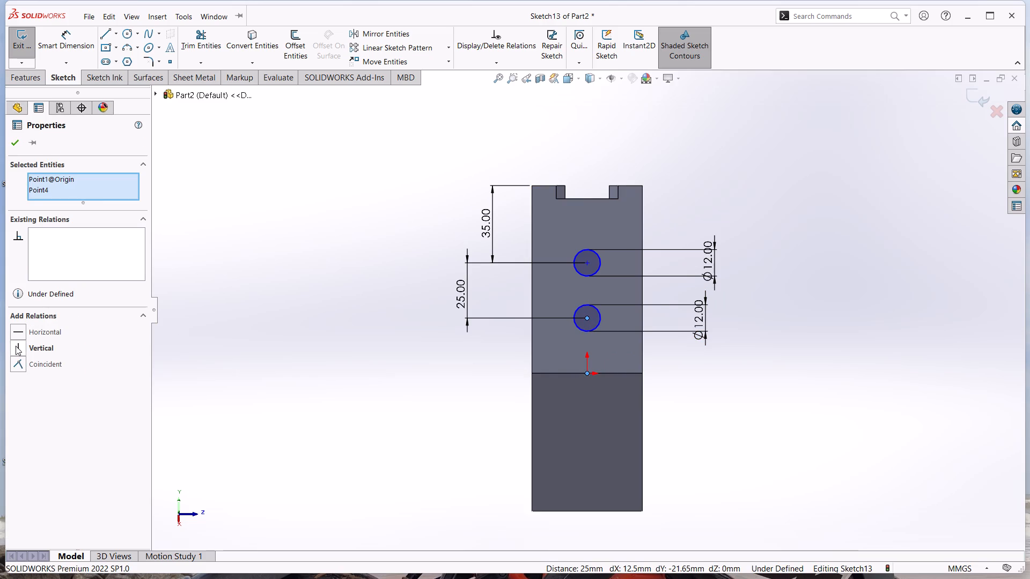
click(16, 346)
click(16, 346)
triple_click(19, 348)
click(9, 141)
click(155, 188)
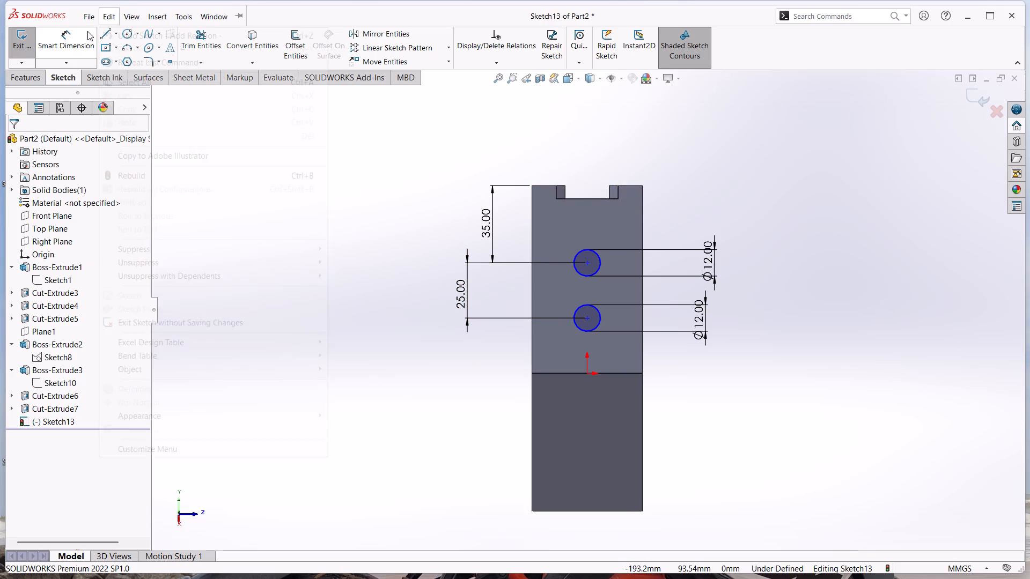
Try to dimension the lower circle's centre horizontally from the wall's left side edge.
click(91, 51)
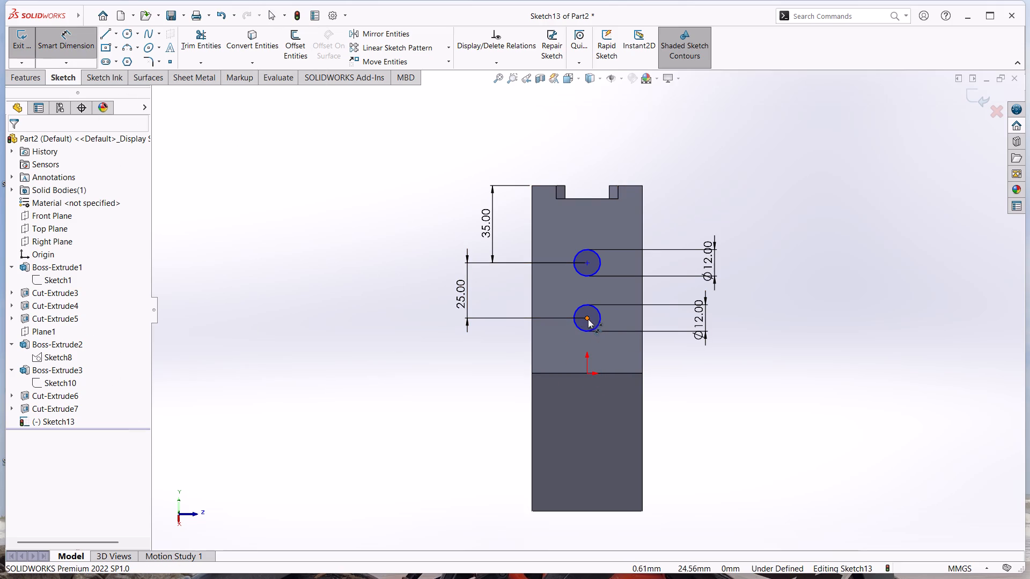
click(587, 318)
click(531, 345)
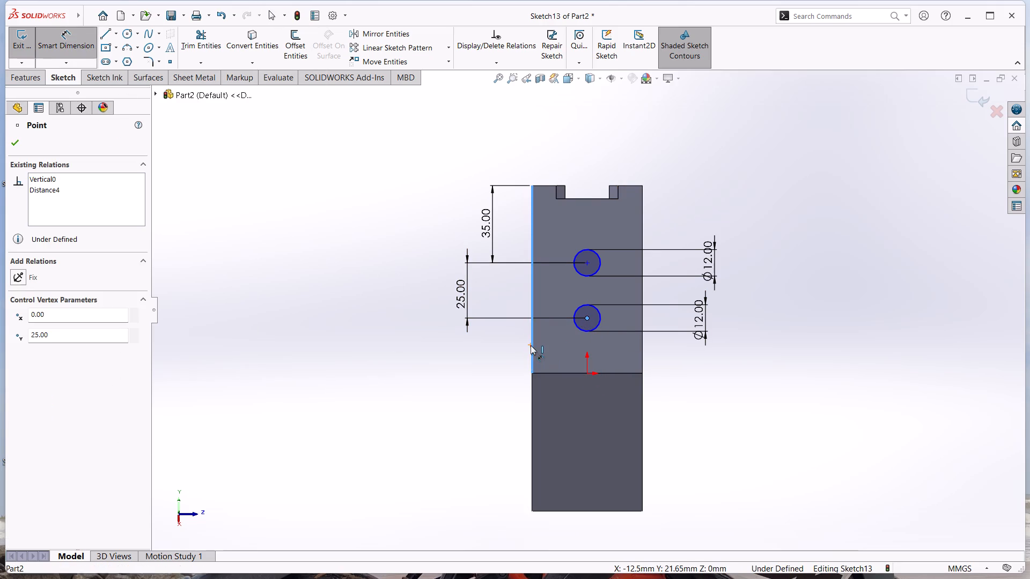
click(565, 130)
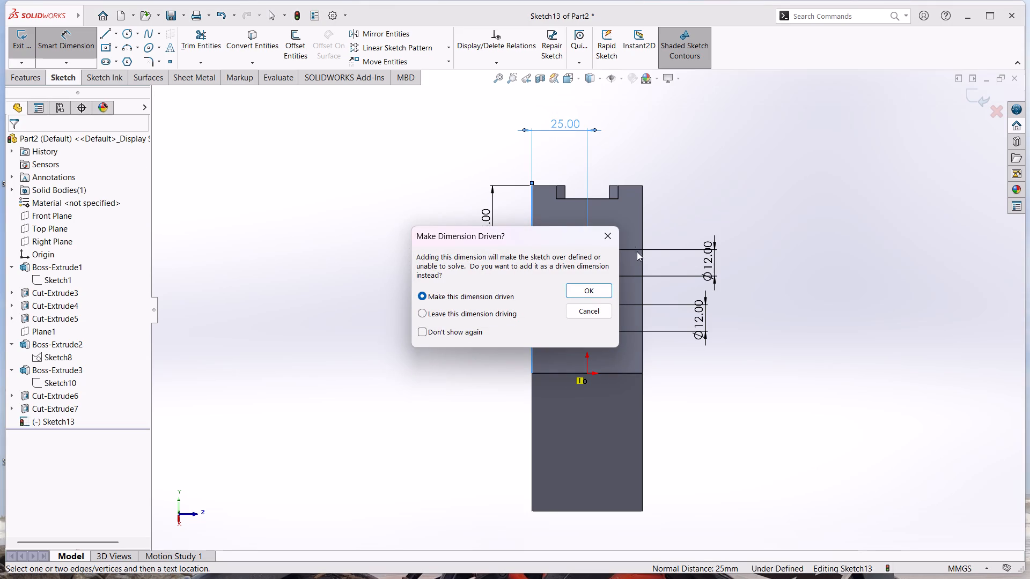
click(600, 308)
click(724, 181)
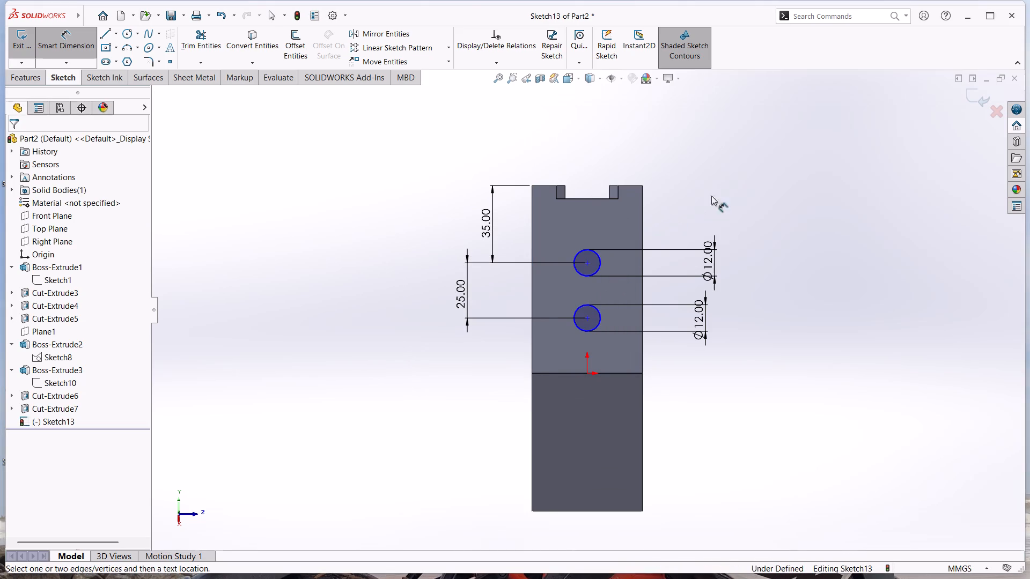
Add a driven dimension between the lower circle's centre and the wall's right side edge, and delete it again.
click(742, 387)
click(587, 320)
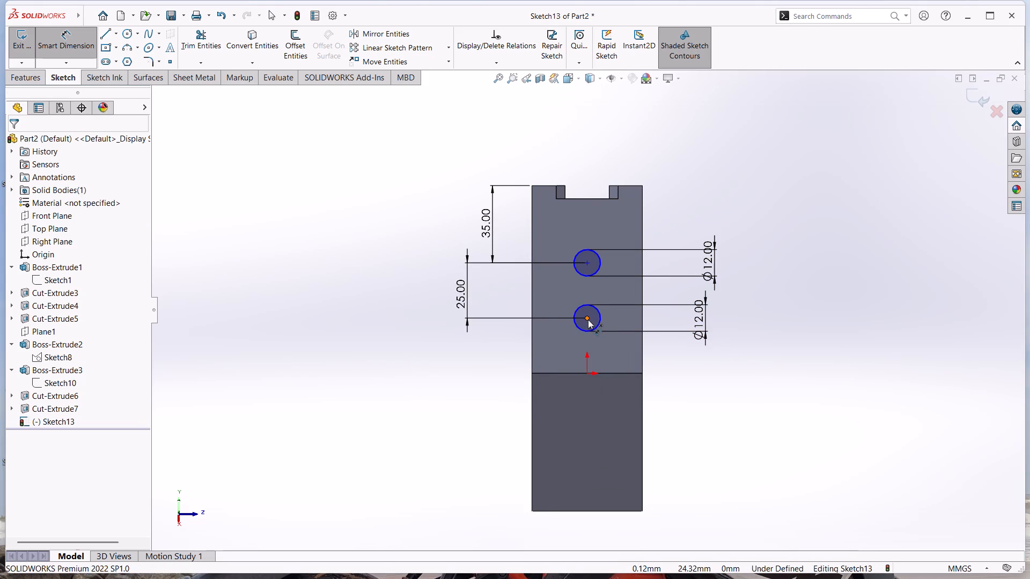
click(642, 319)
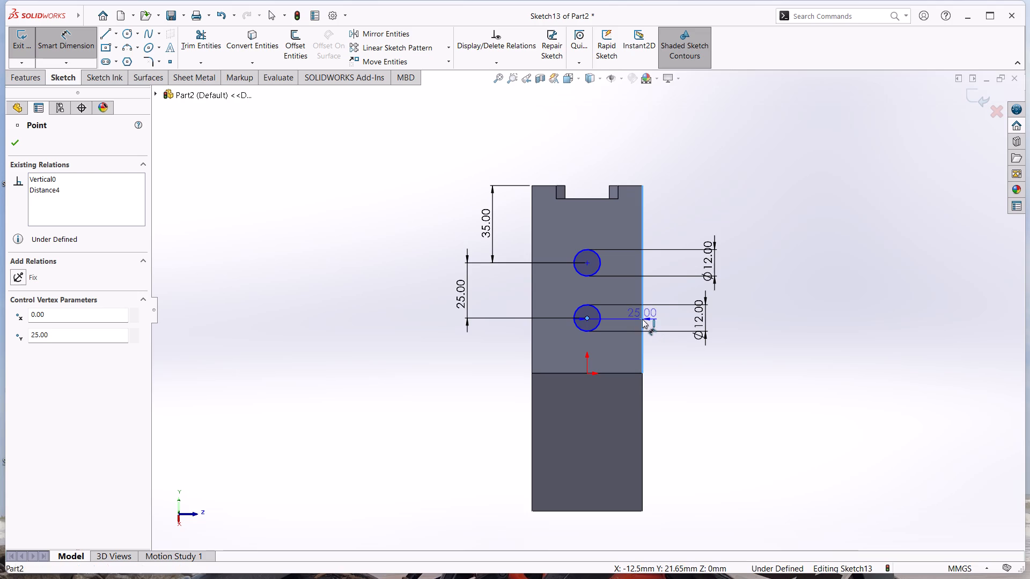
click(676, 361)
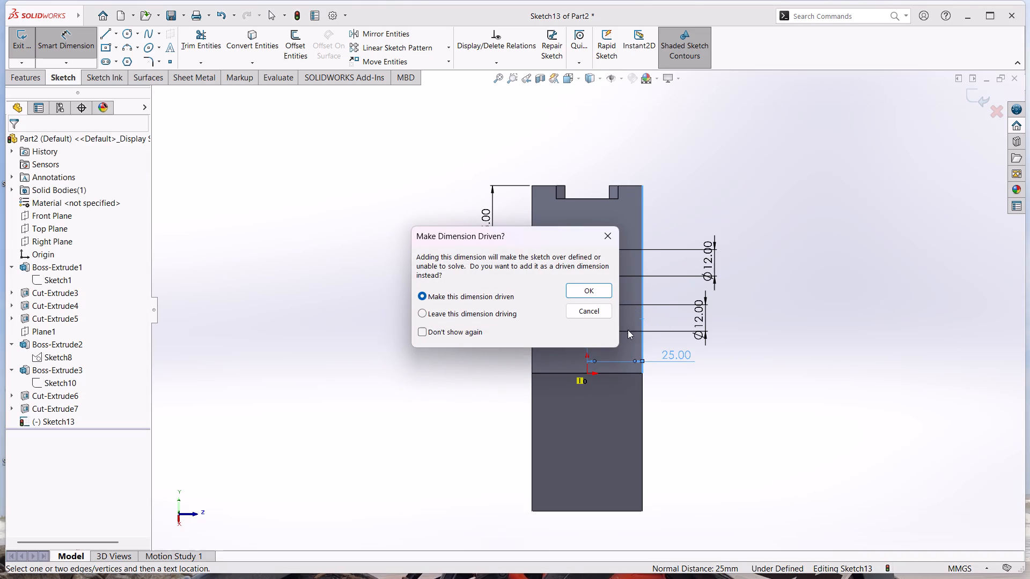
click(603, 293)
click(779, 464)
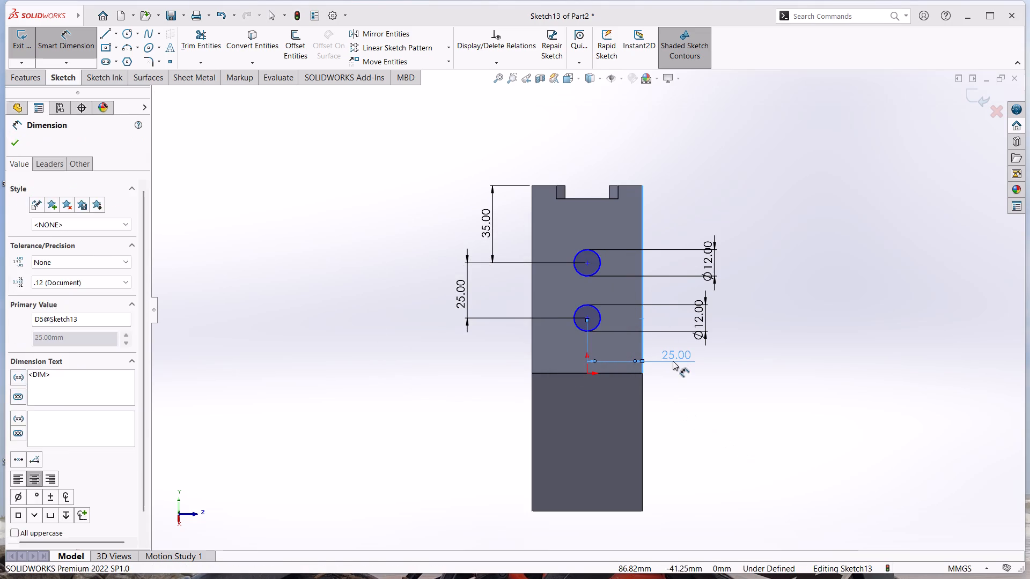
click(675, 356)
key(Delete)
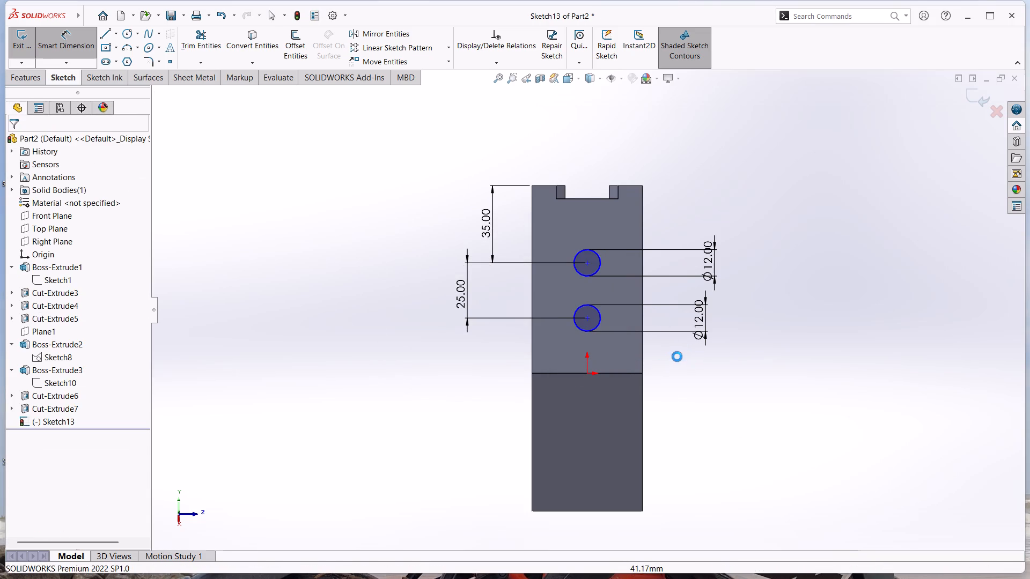
Delete the 25 mm spacing dimension between the two circles' centres.
click(461, 294)
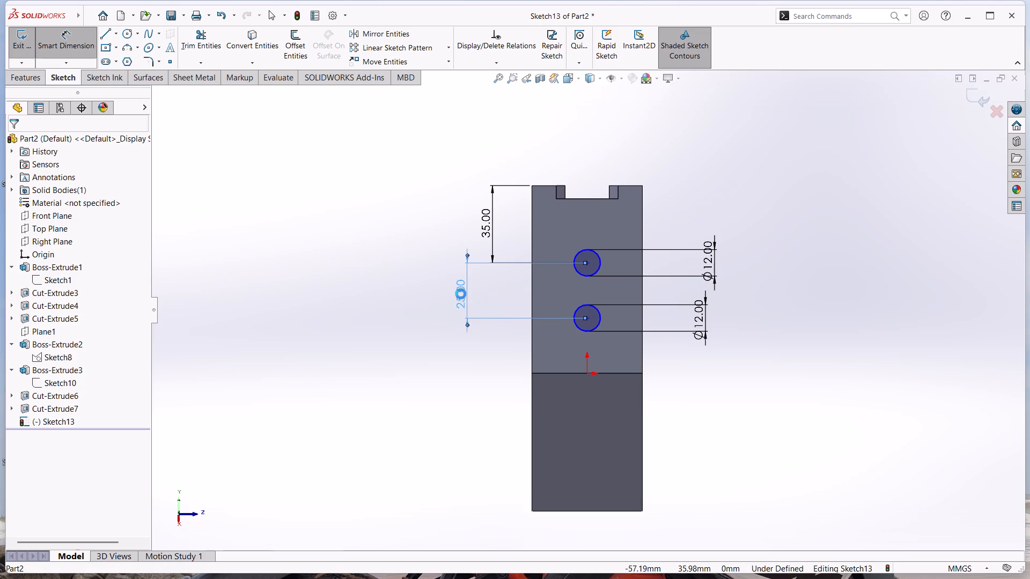
key(Delete)
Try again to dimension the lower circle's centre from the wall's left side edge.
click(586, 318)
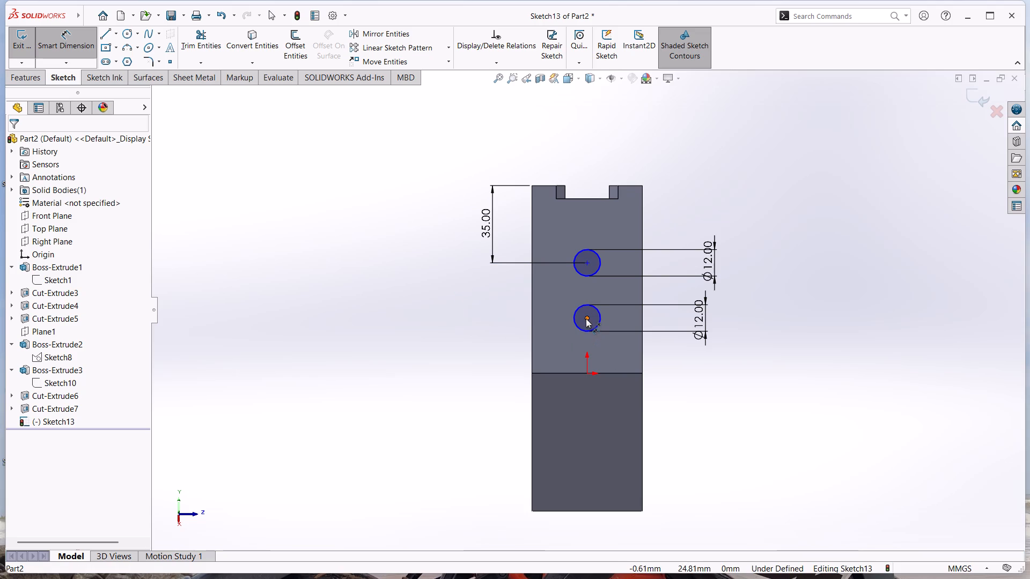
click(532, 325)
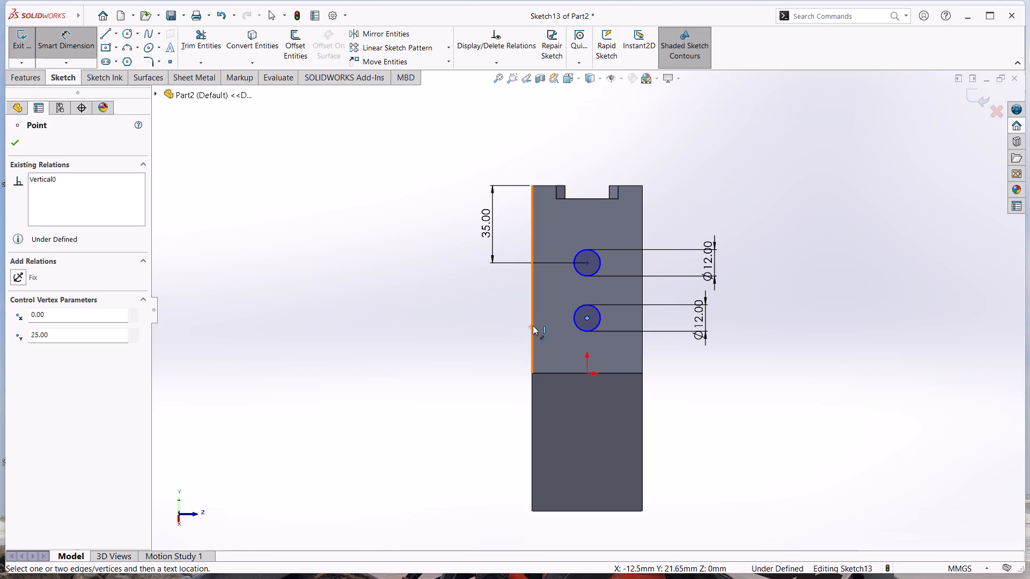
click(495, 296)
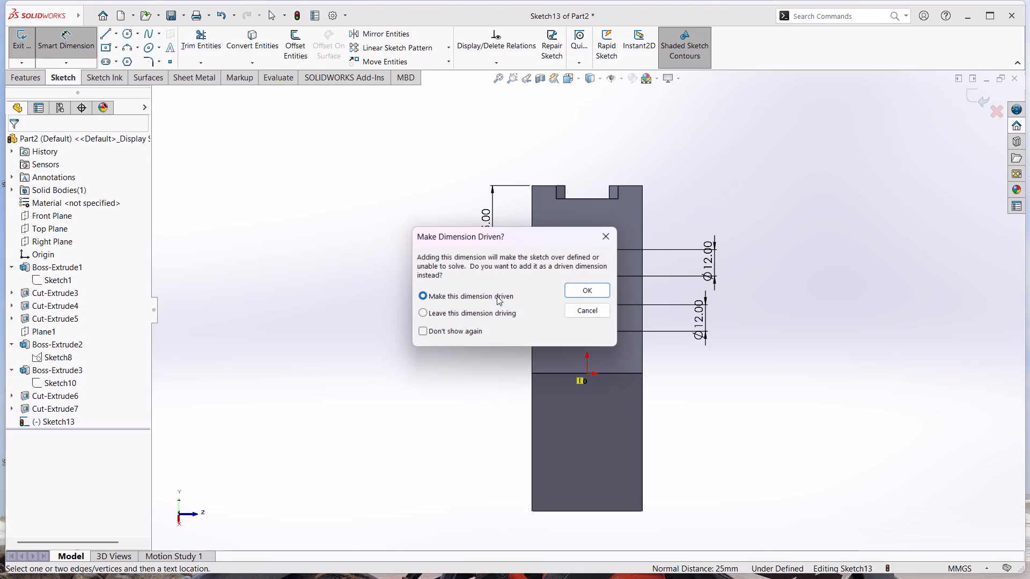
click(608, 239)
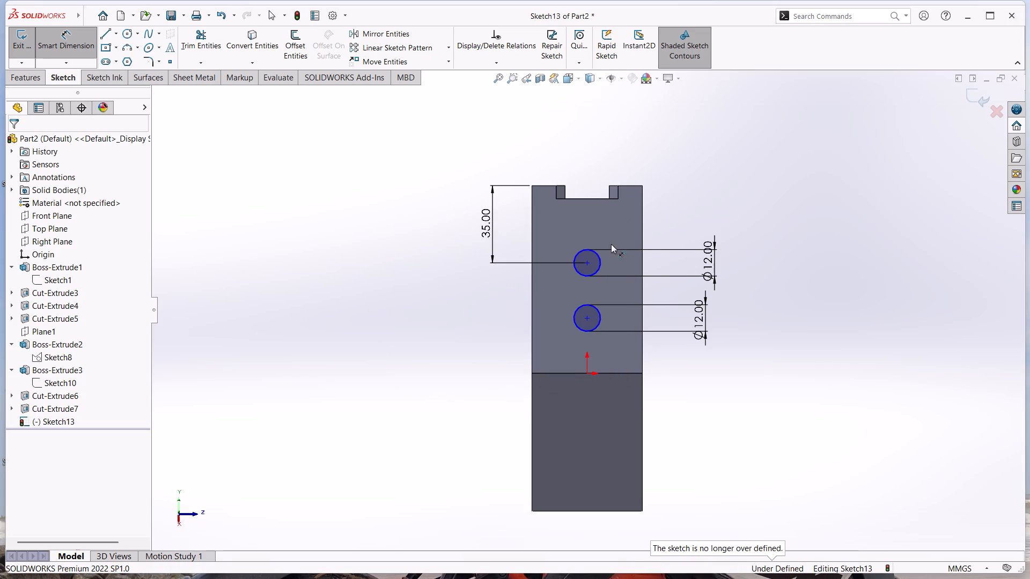
Delete the 35 mm dimension between the wall's top edge and the upper circle's centre.
click(485, 229)
key(Delete)
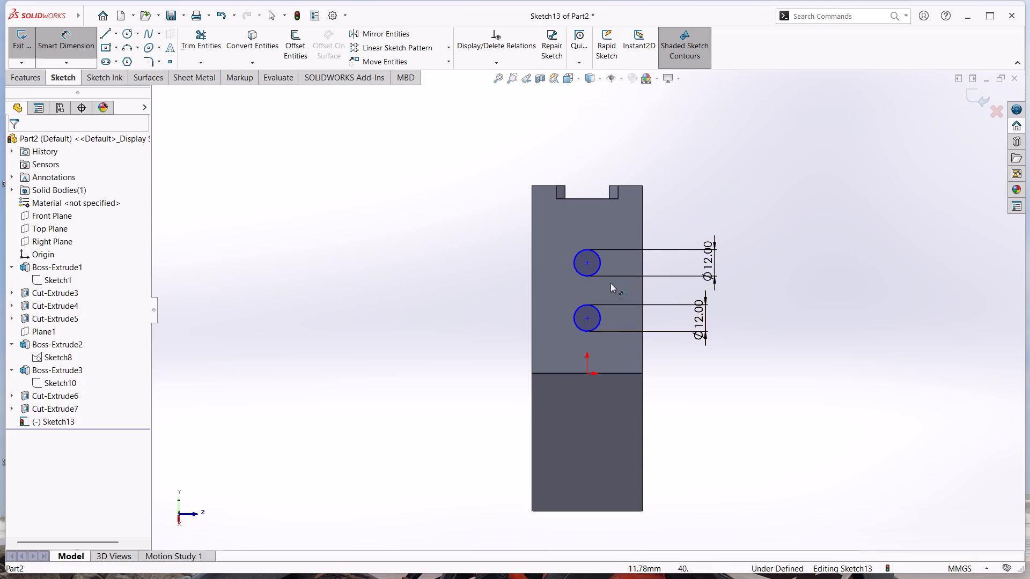
Dimension the upper circle's centre 25 mm horizontally from the wall's left side edge.
click(588, 264)
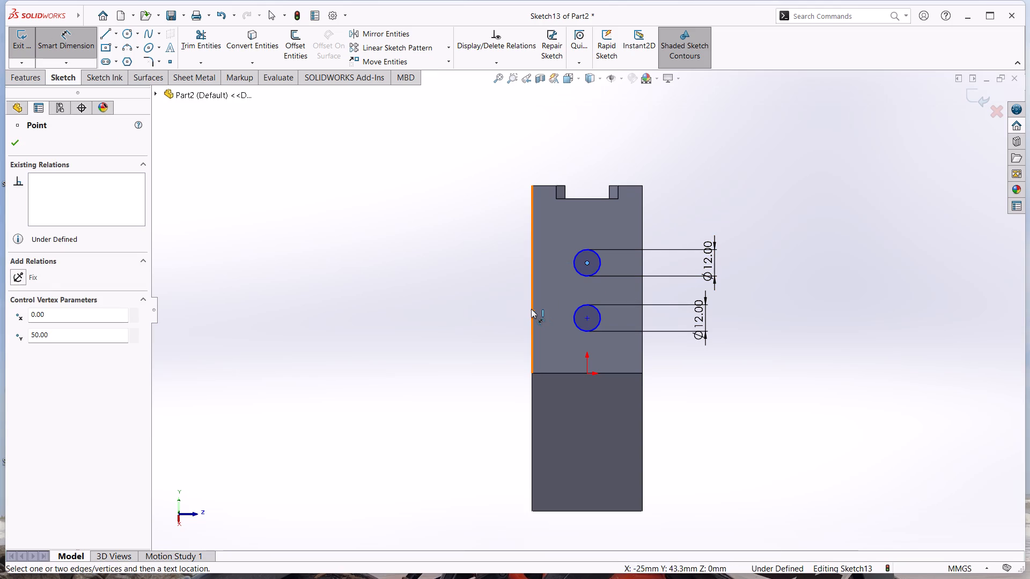
click(531, 308)
click(532, 132)
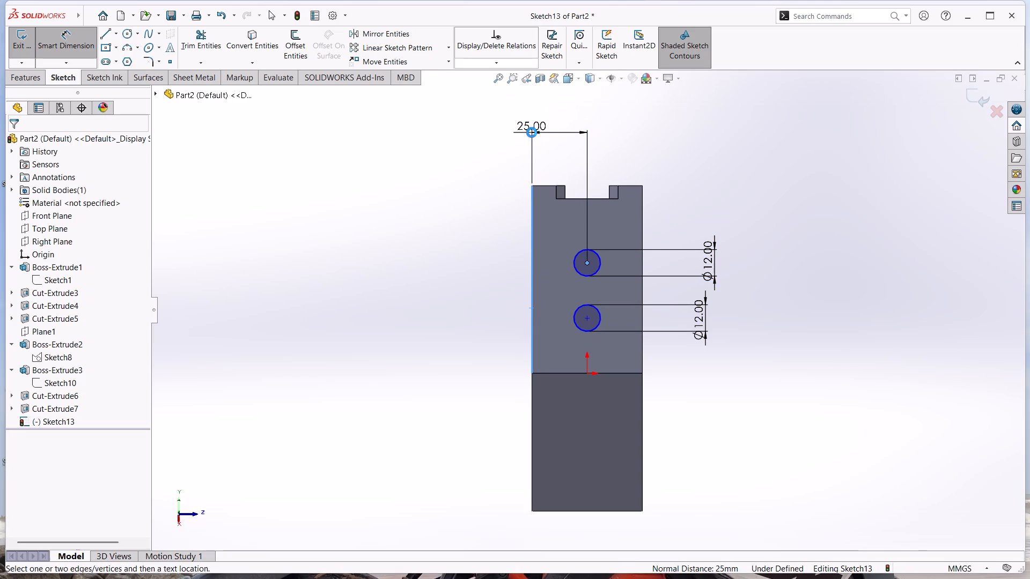
key(Return)
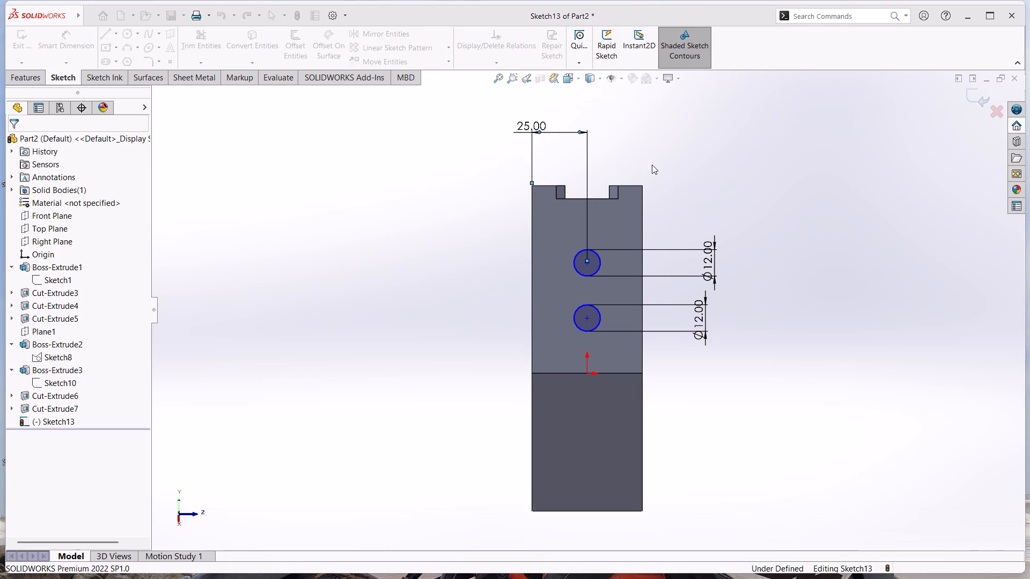
key(Return)
drag(783, 189, 788, 192)
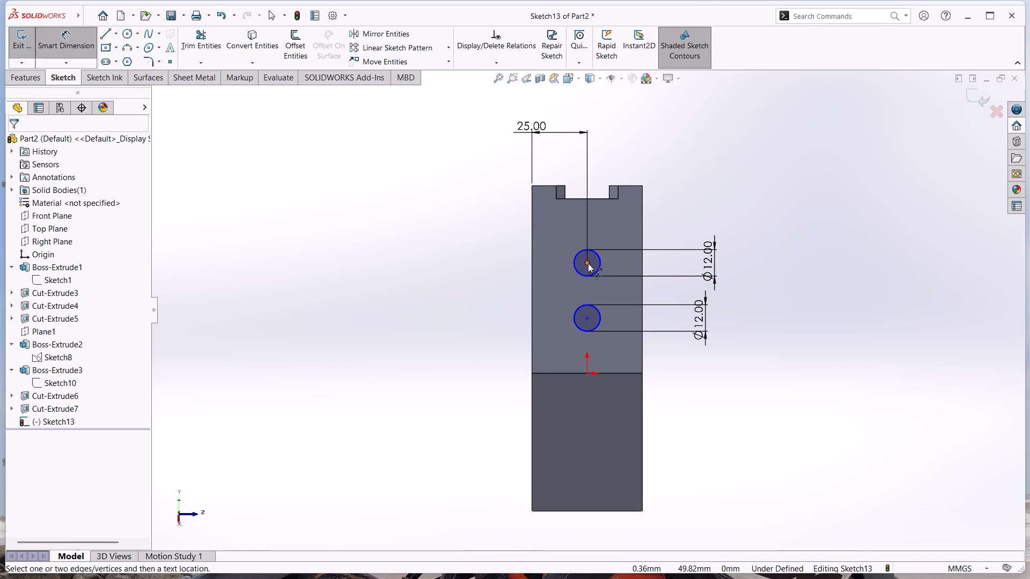
Dimension the upper circle's centre 35 mm below the inclined wall's top edge.
click(587, 263)
click(572, 199)
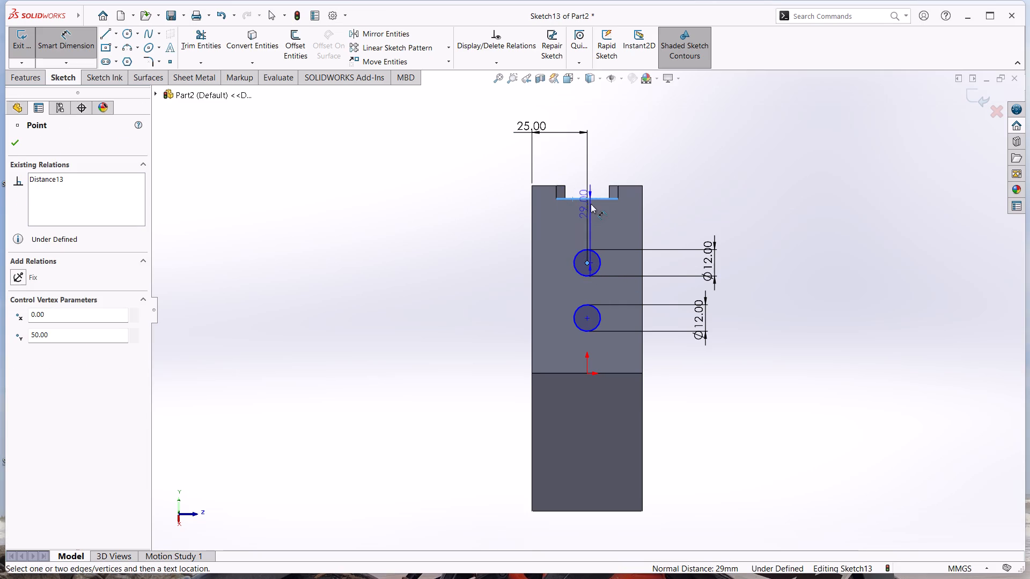
key(Escape)
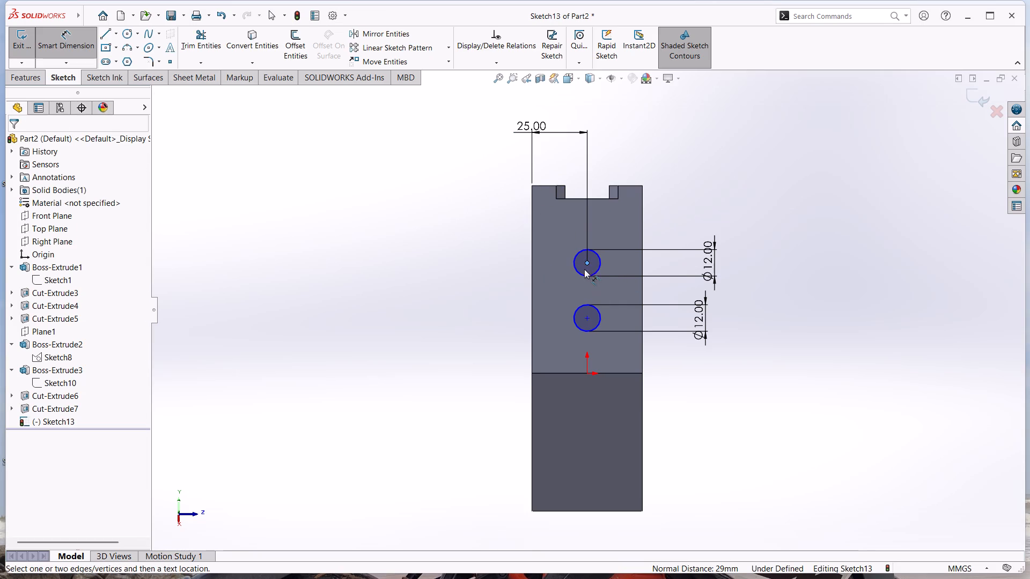
click(626, 184)
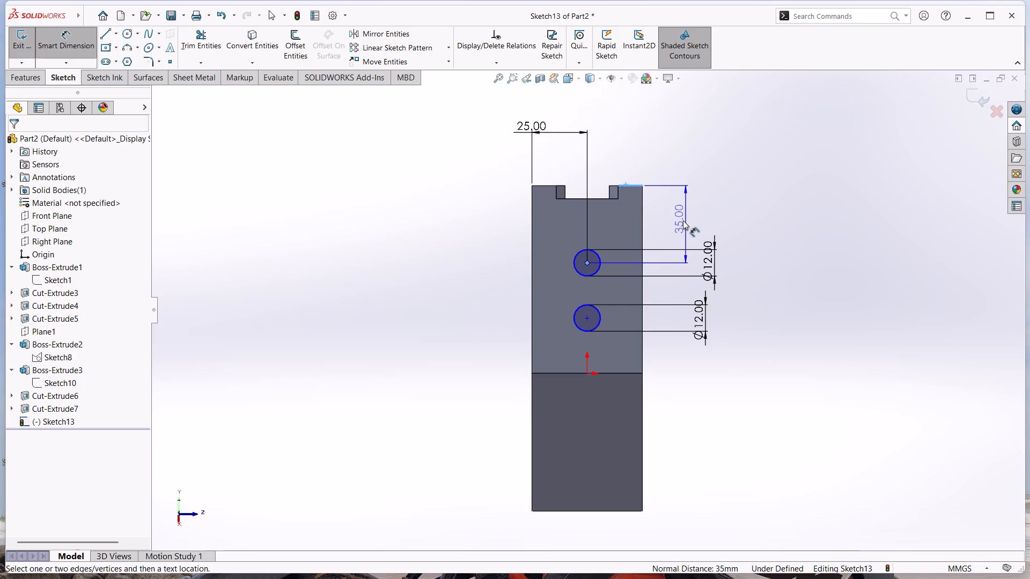
click(679, 223)
click(775, 249)
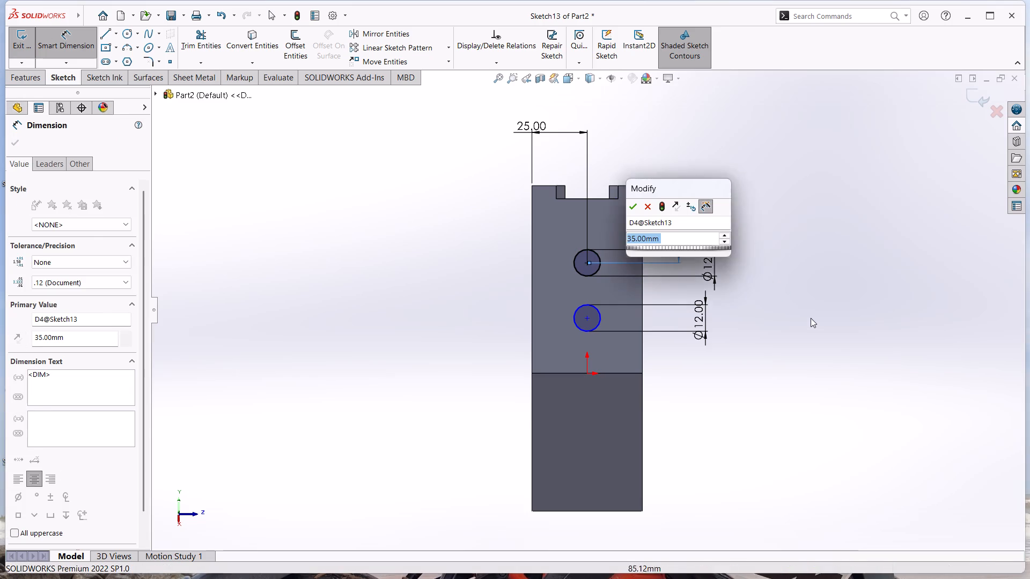
click(813, 322)
click(813, 326)
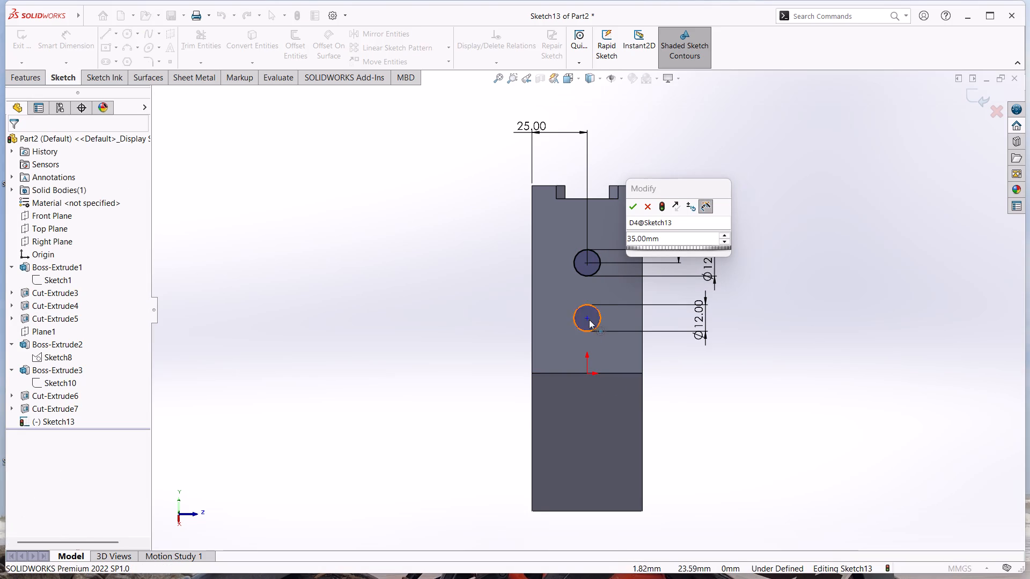
click(588, 319)
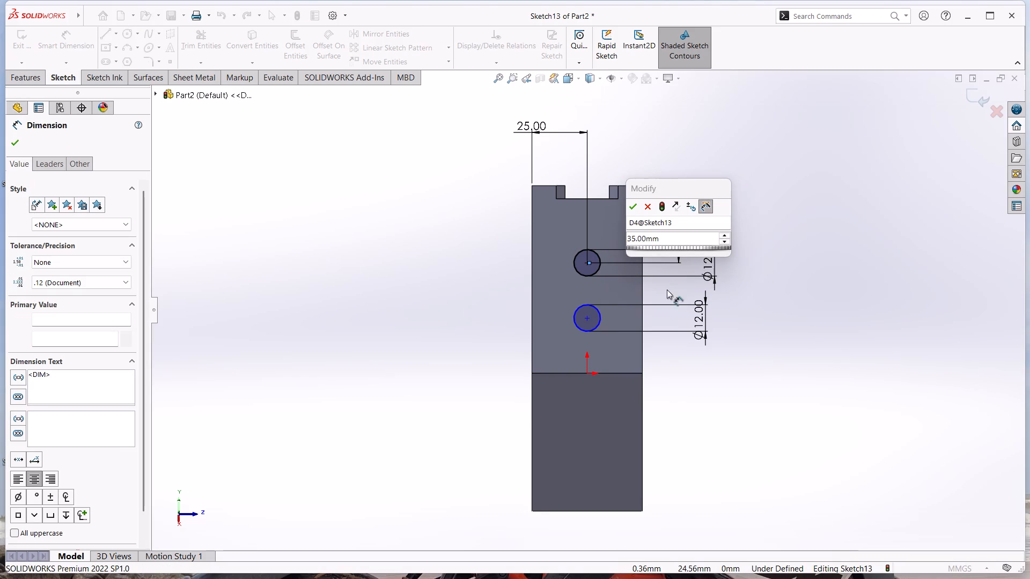
click(585, 261)
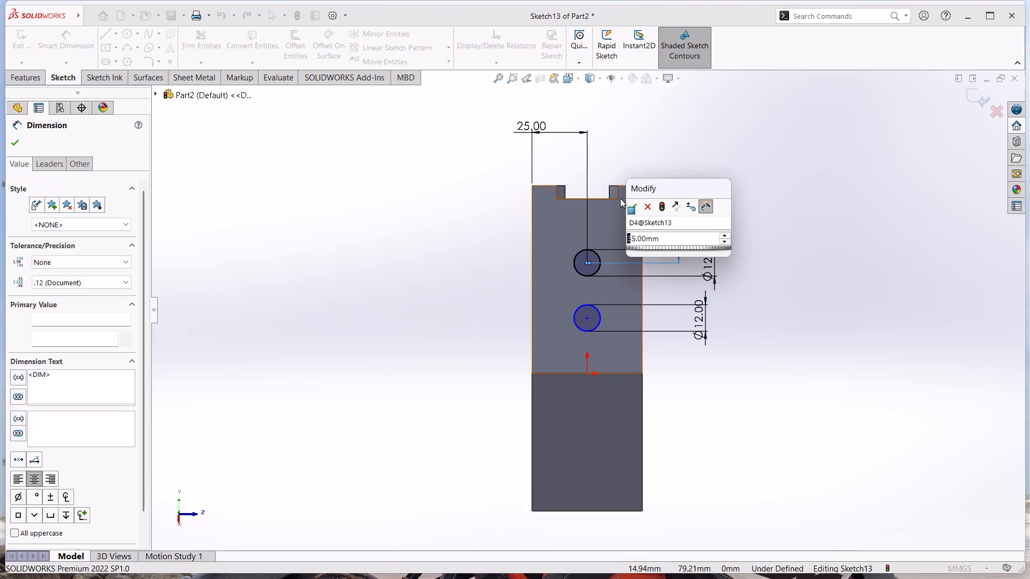
key(Return)
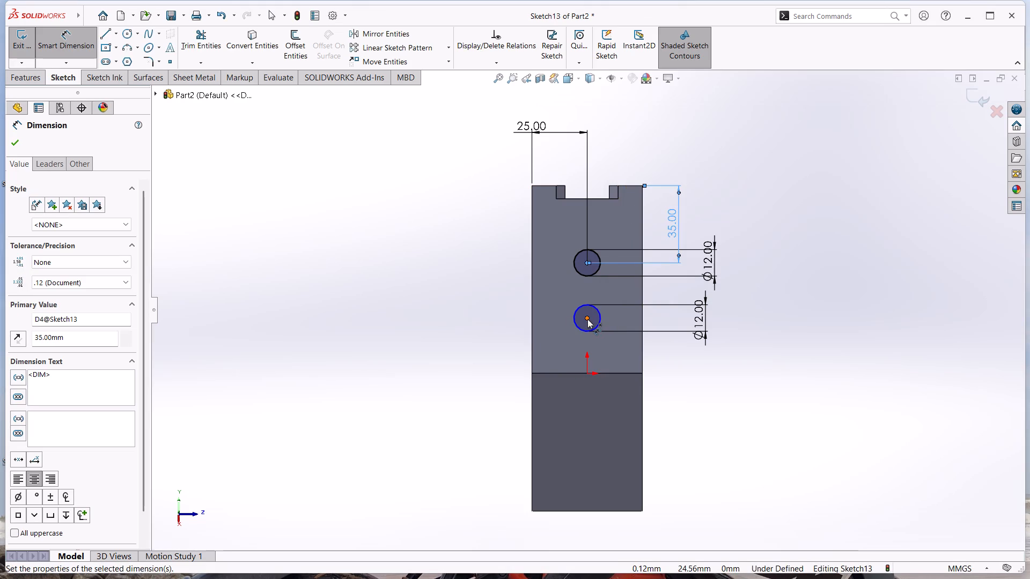
Dimension the vertical spacing between the two circles' centres at 25 mm and exit the sketch.
click(587, 319)
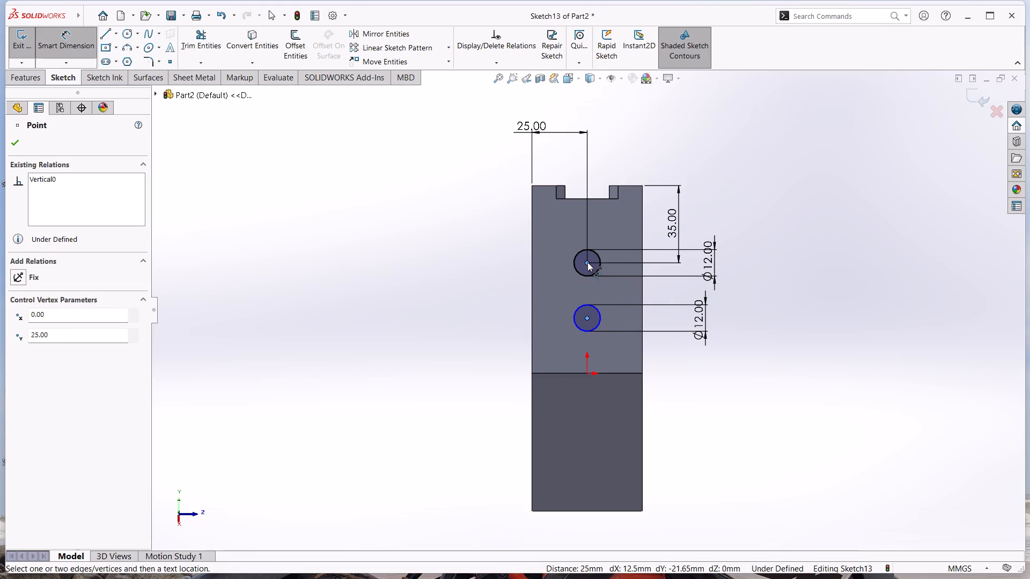
click(400, 259)
click(64, 43)
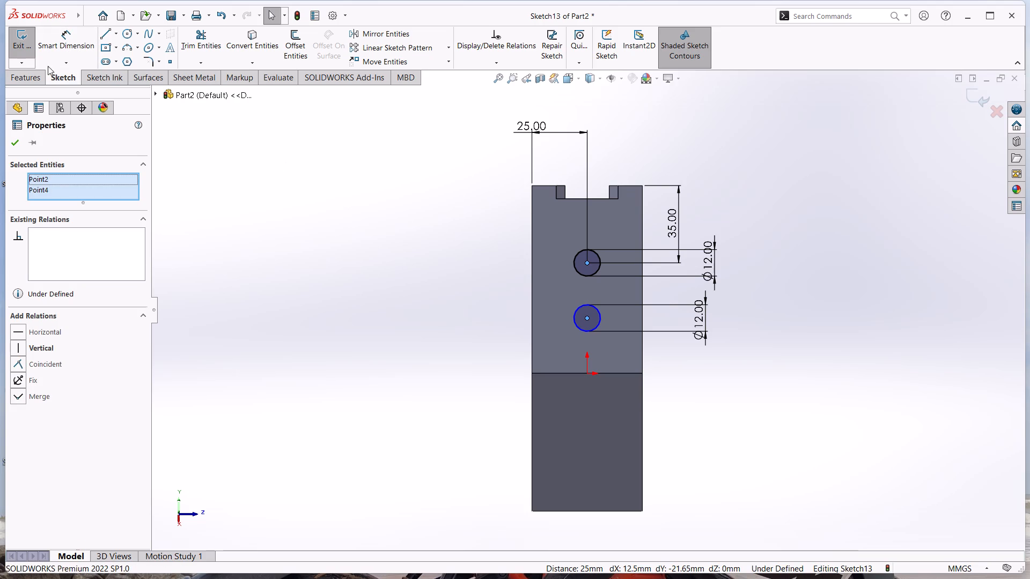
click(69, 35)
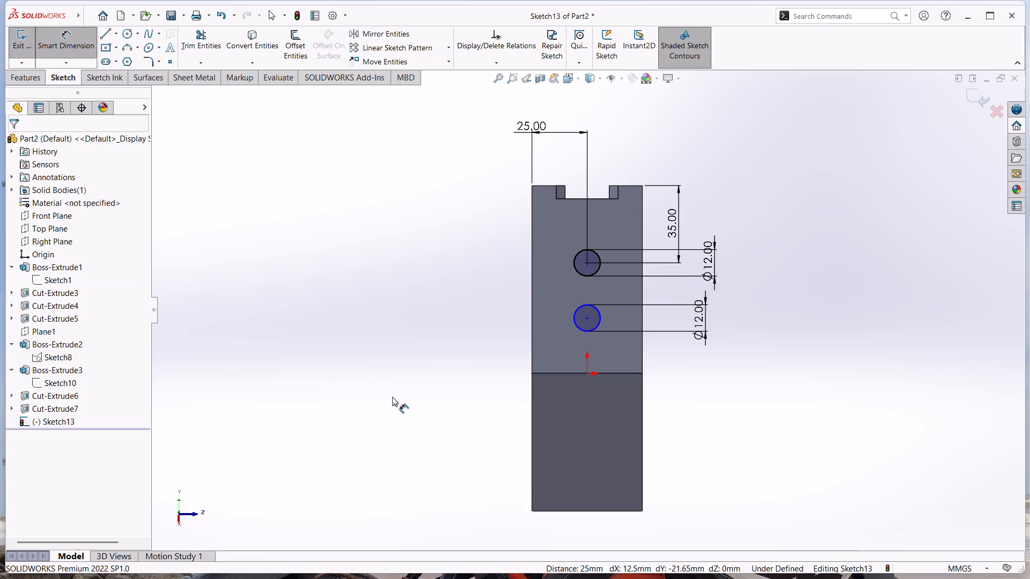
click(586, 263)
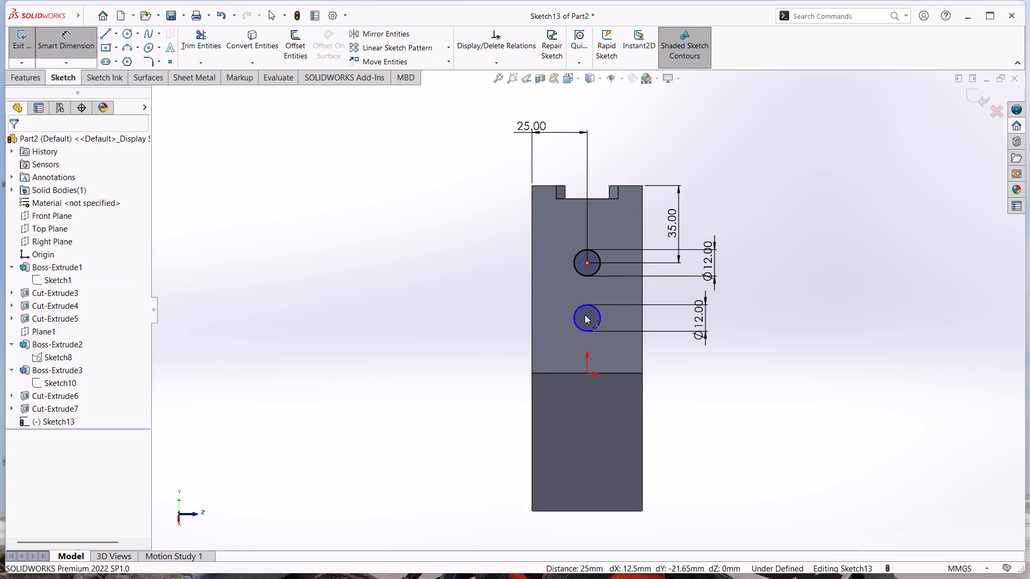
double_click(586, 317)
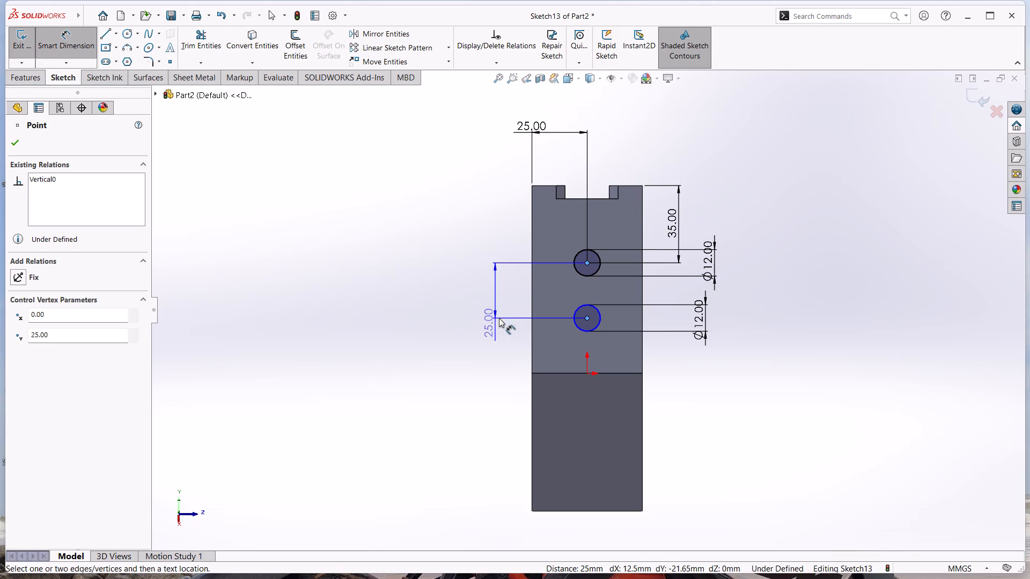
click(499, 289)
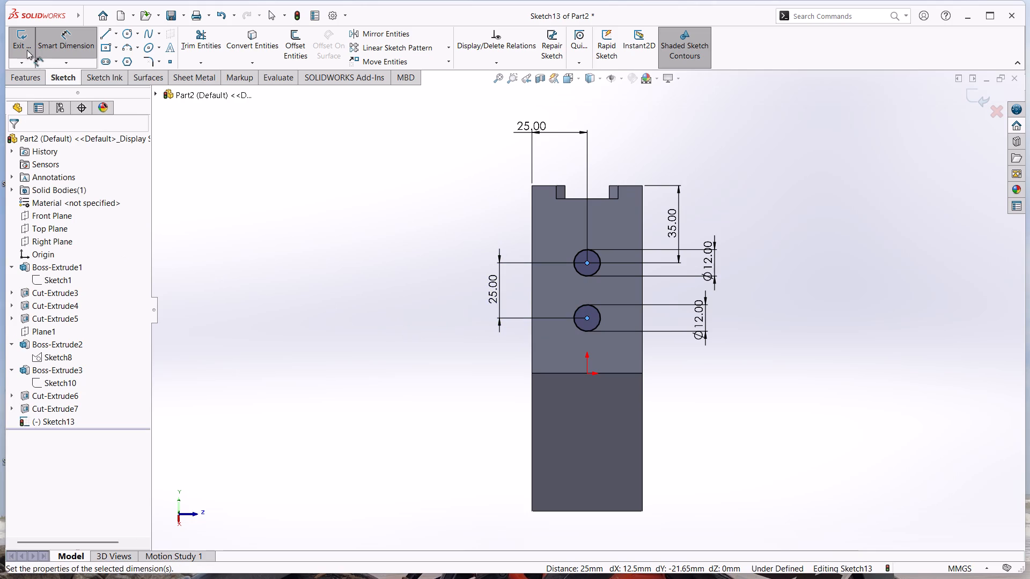
click(315, 212)
click(22, 42)
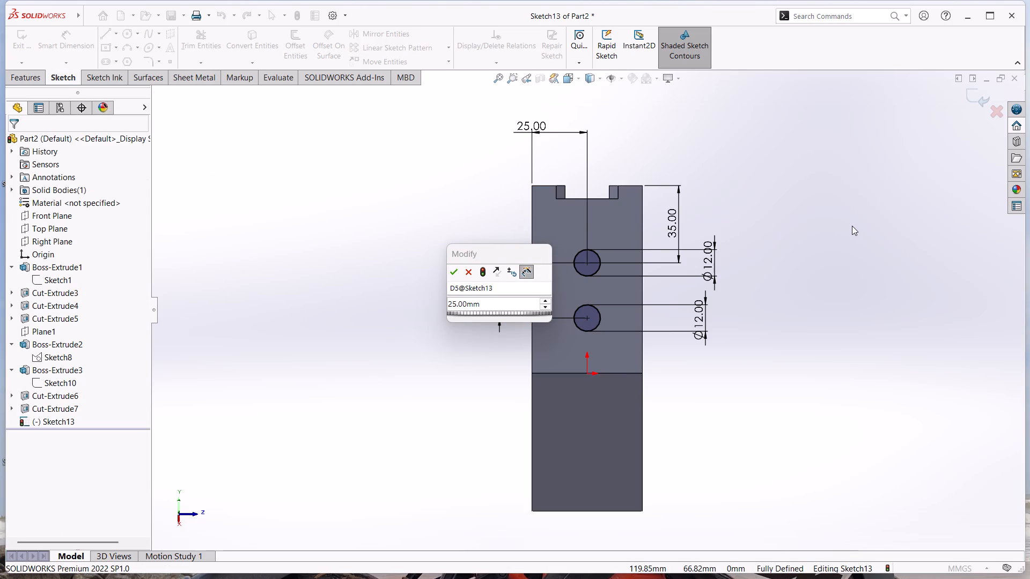
middle_click(768, 204)
click(449, 270)
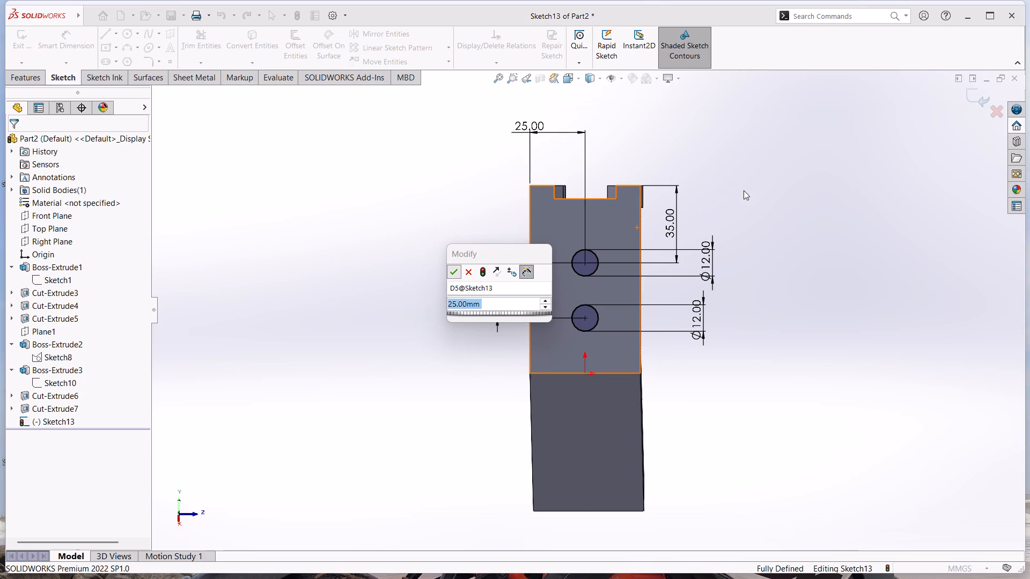
middle_drag(740, 190, 690, 218)
middle_drag(782, 192, 705, 227)
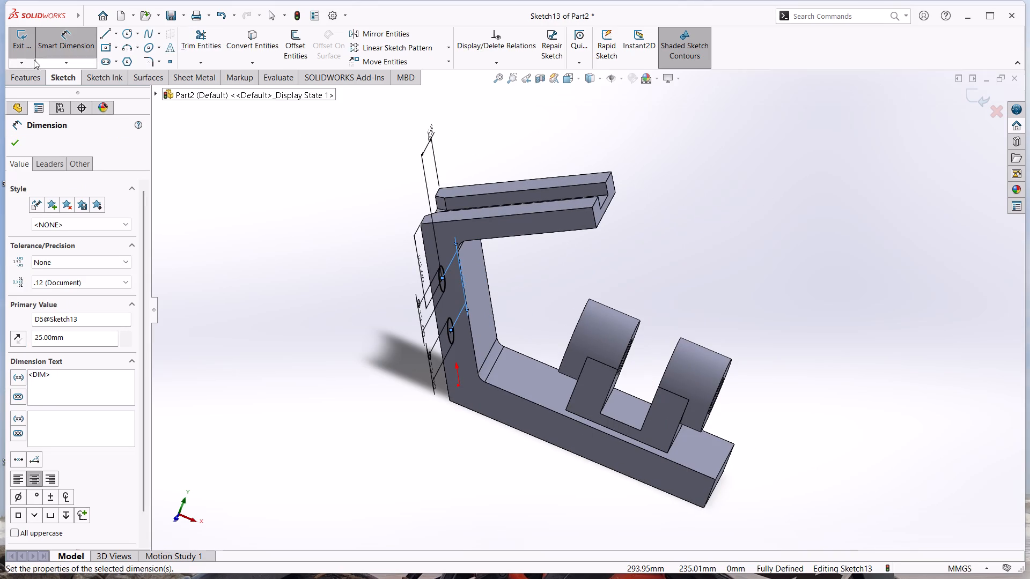
click(19, 42)
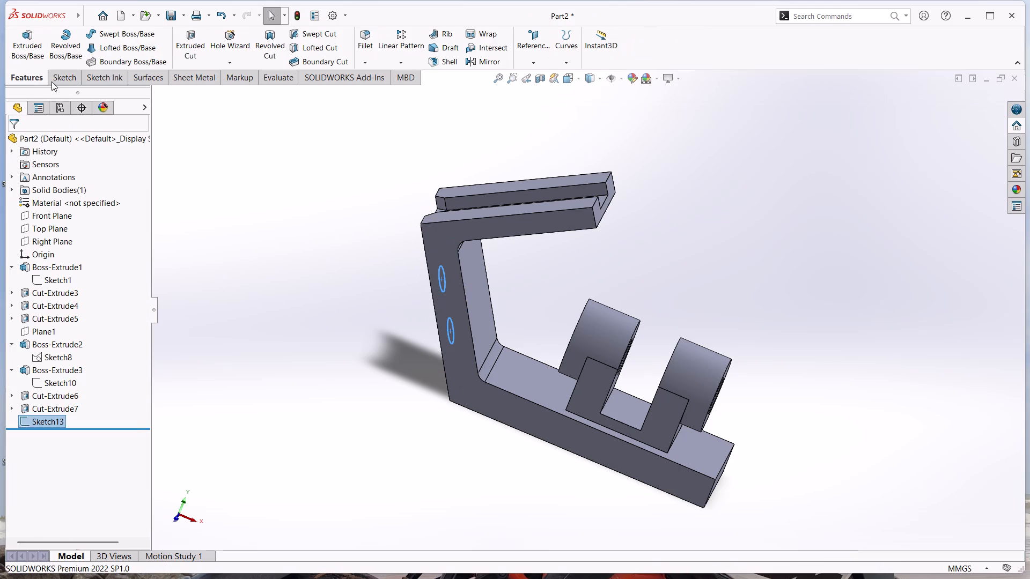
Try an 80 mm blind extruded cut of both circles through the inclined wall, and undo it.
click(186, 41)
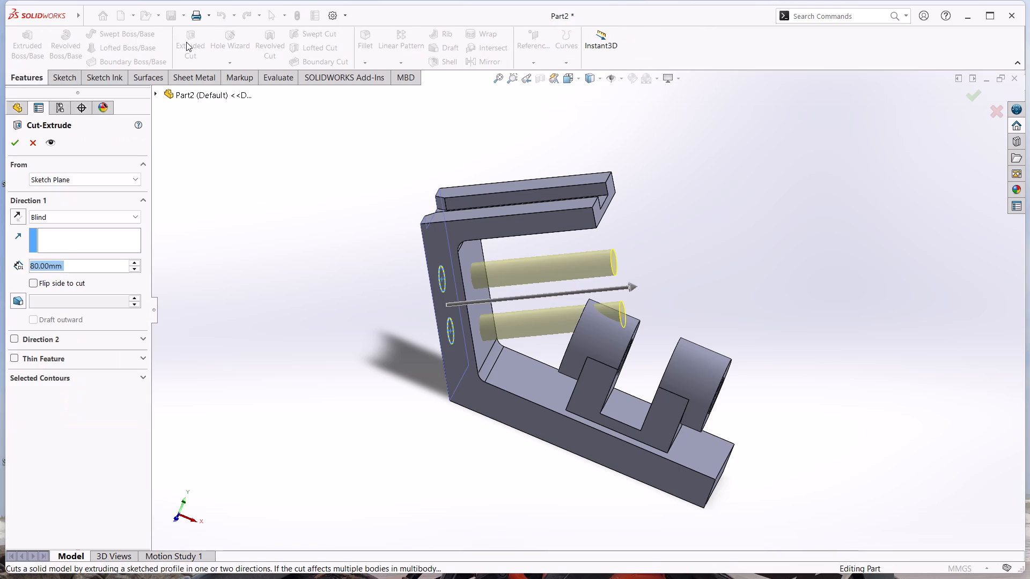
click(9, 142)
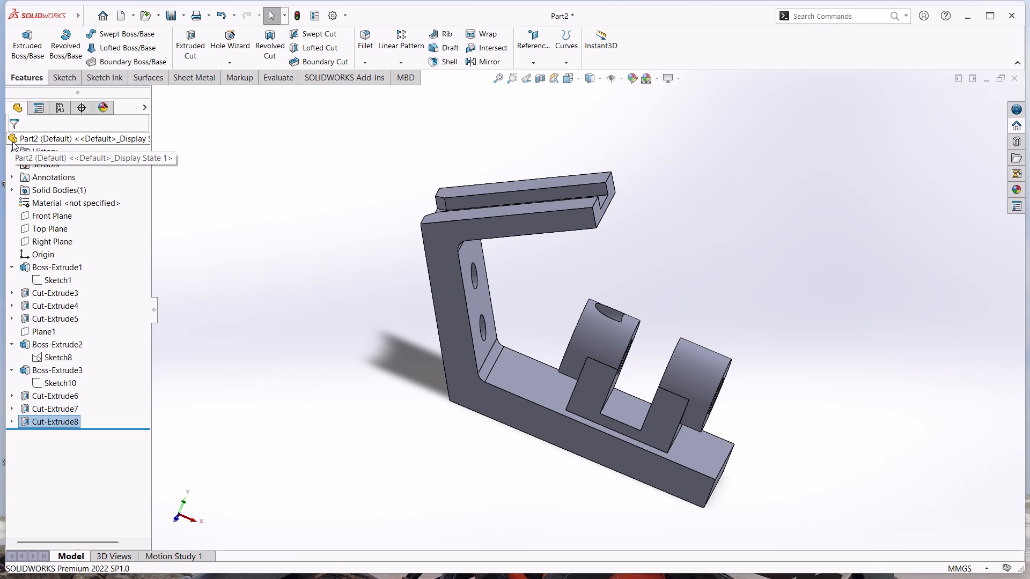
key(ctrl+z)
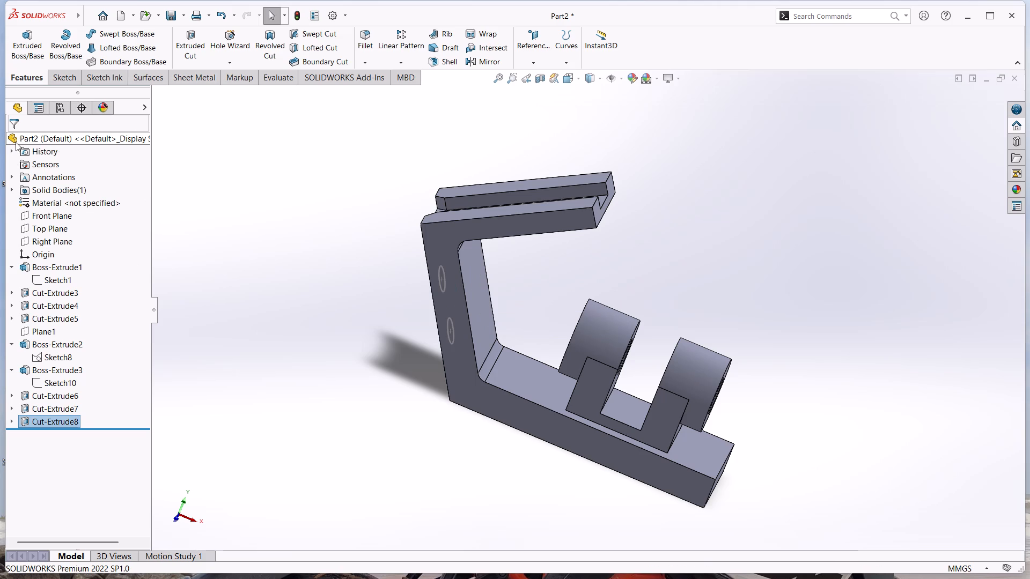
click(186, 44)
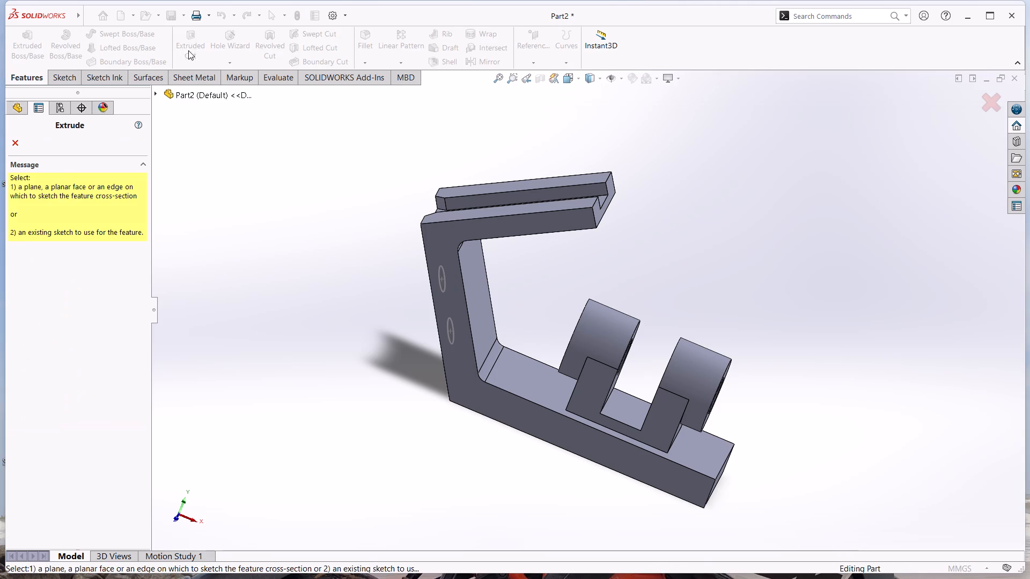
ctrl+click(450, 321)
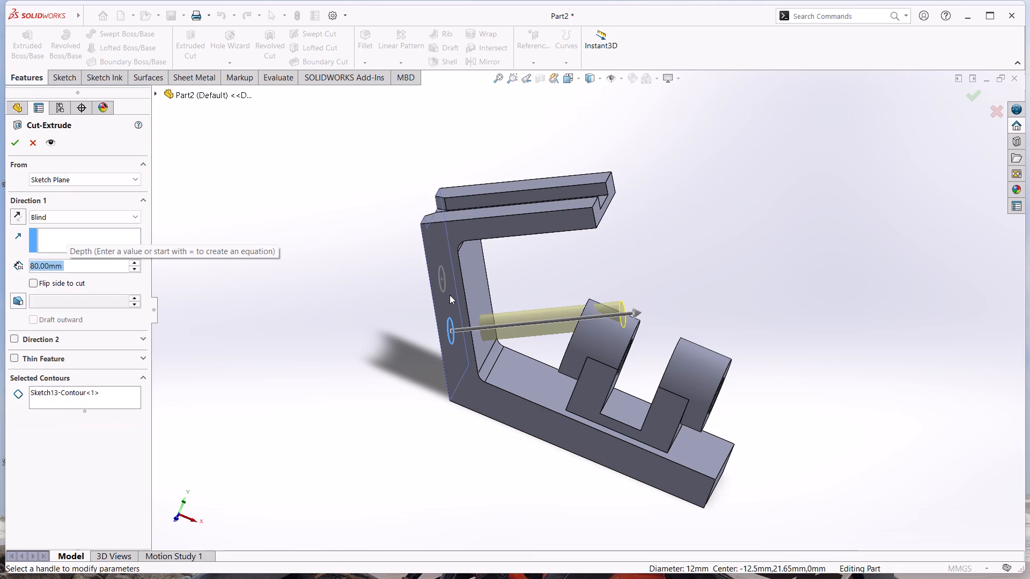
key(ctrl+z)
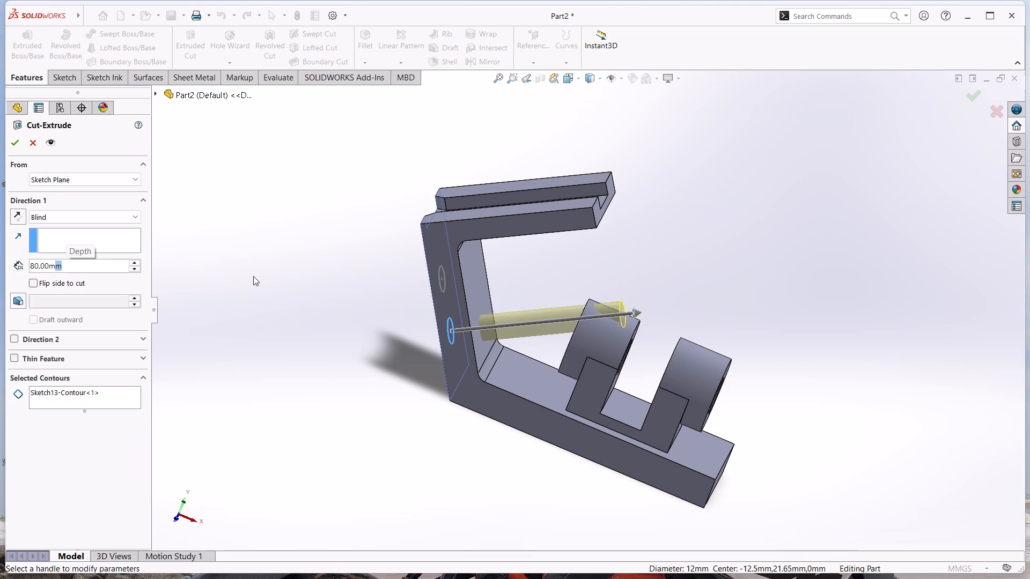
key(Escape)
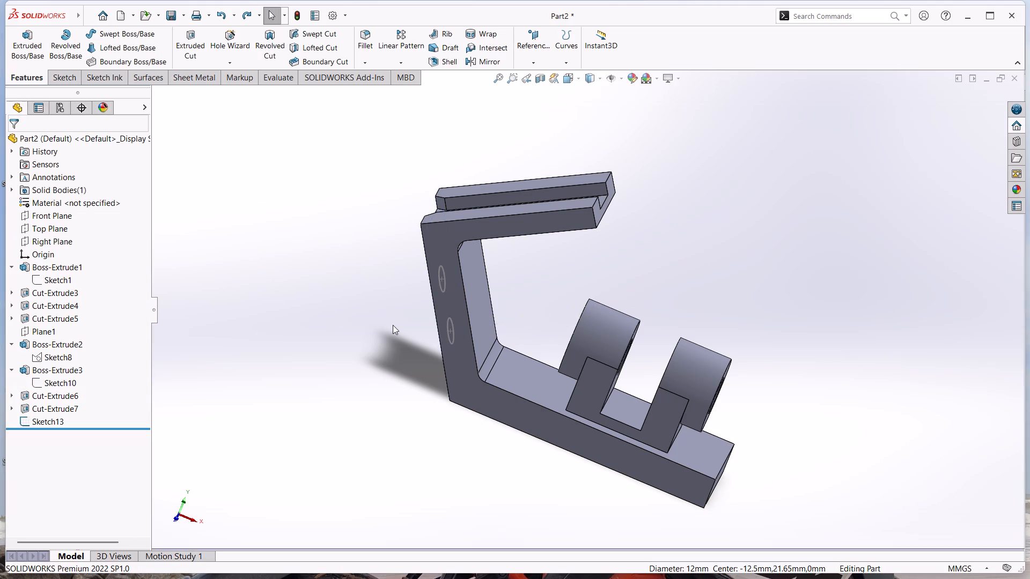
Cut both 12 mm circles through the inclined wall with a 39 mm blind extruded cut.
click(452, 341)
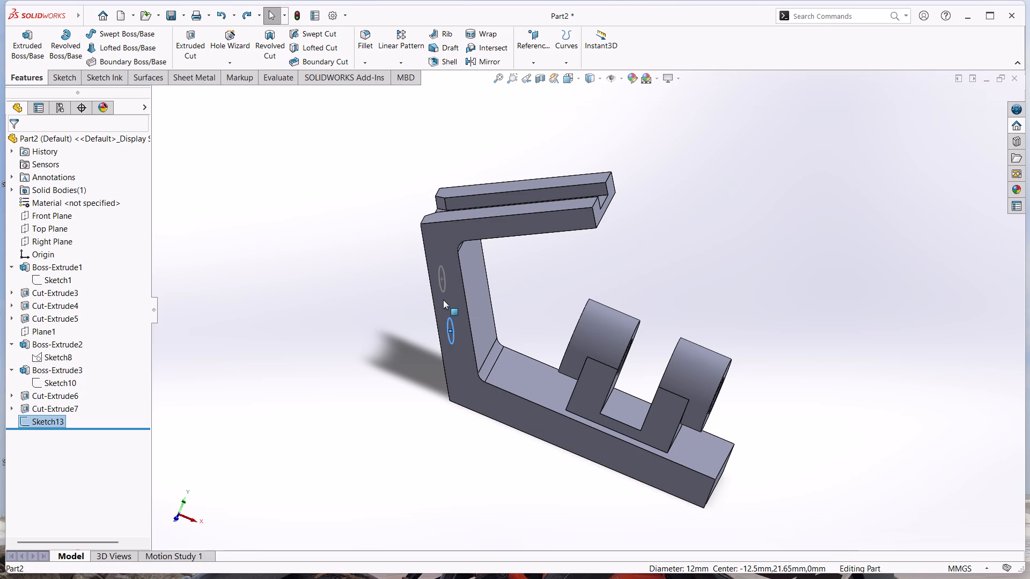
ctrl+click(444, 289)
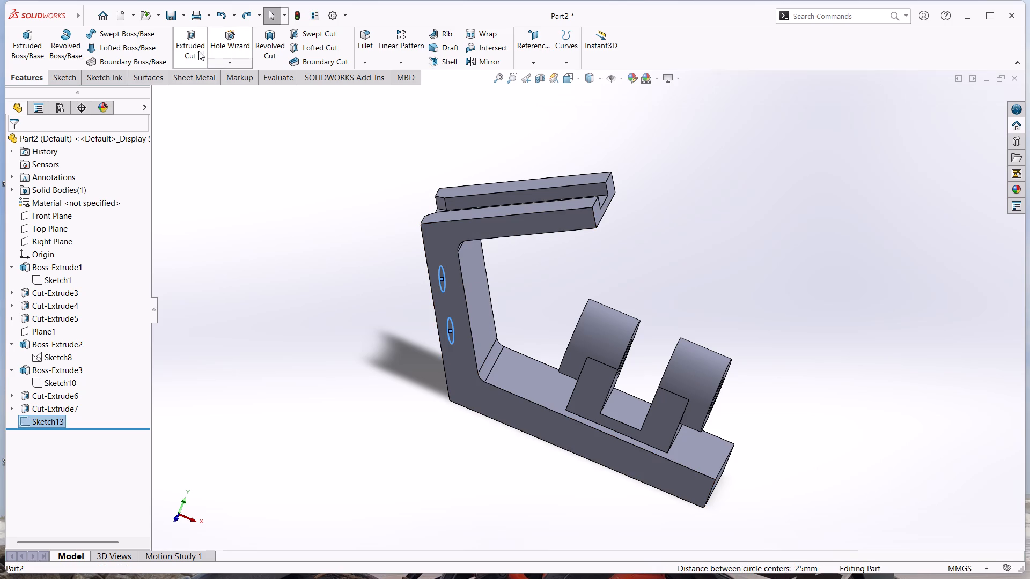
click(190, 44)
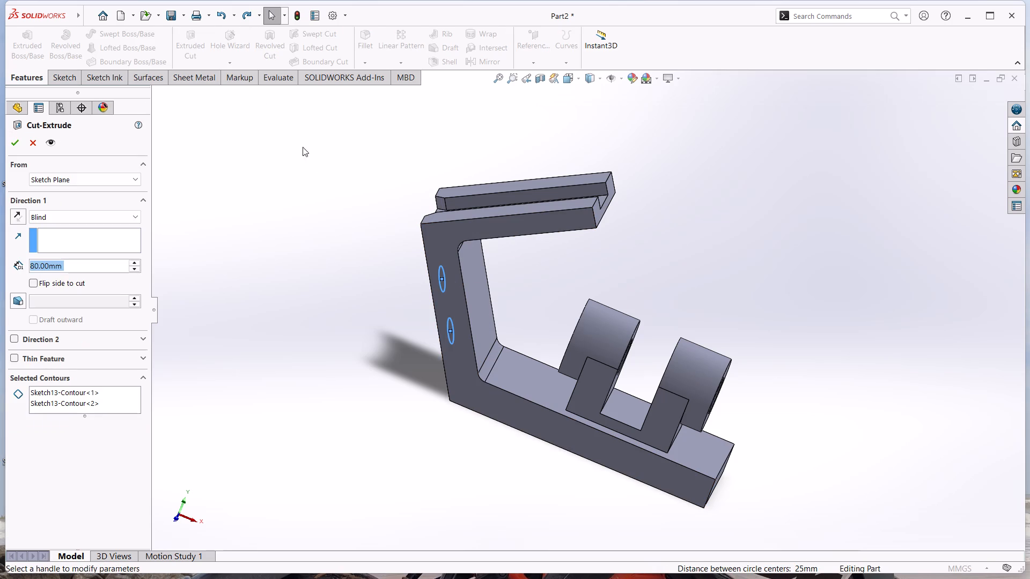
drag(632, 285, 542, 288)
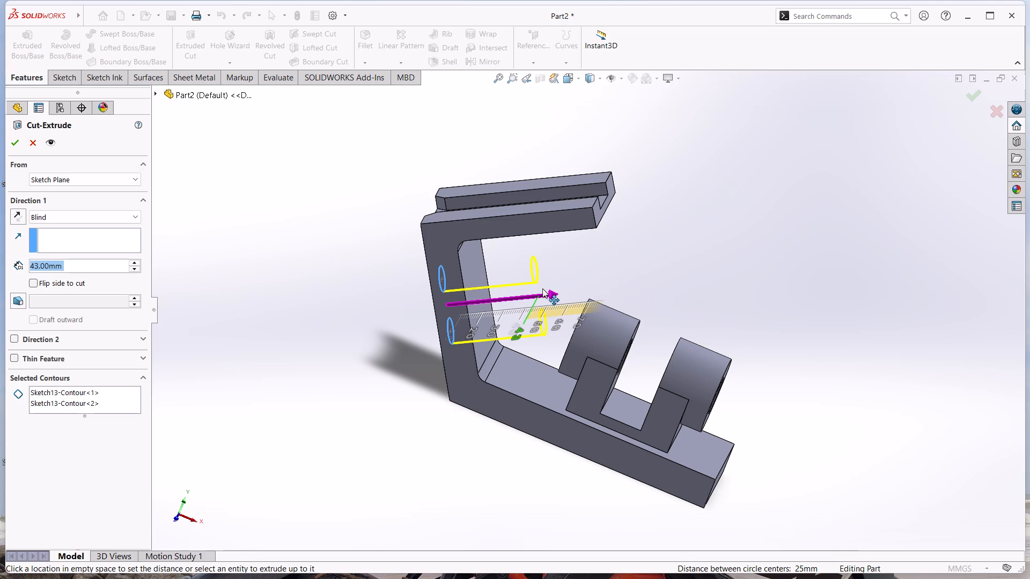
drag(542, 288, 534, 288)
click(12, 145)
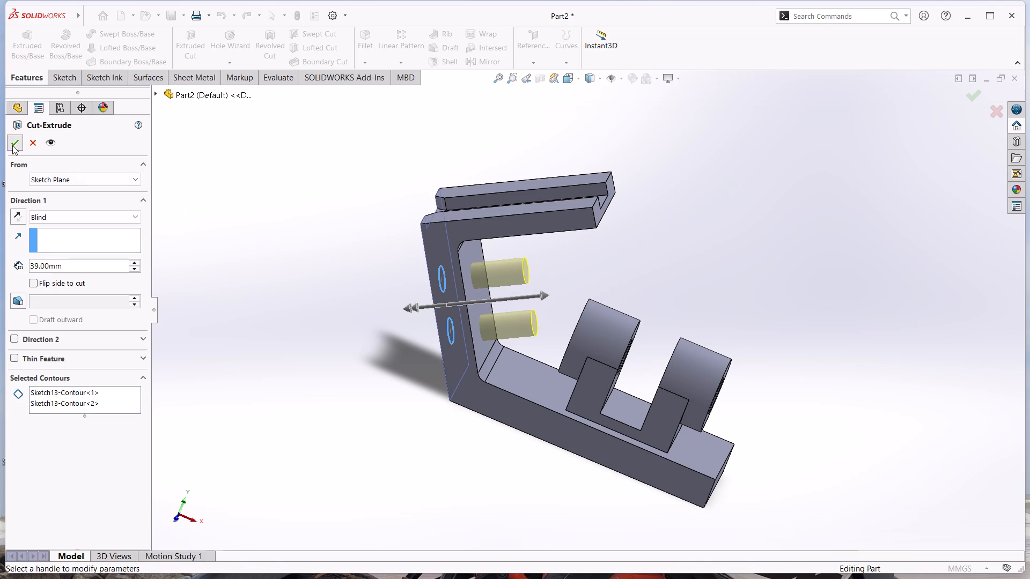
click(233, 233)
Save the finished bracket part under the file name Part2.
middle_drag(705, 277, 702, 271)
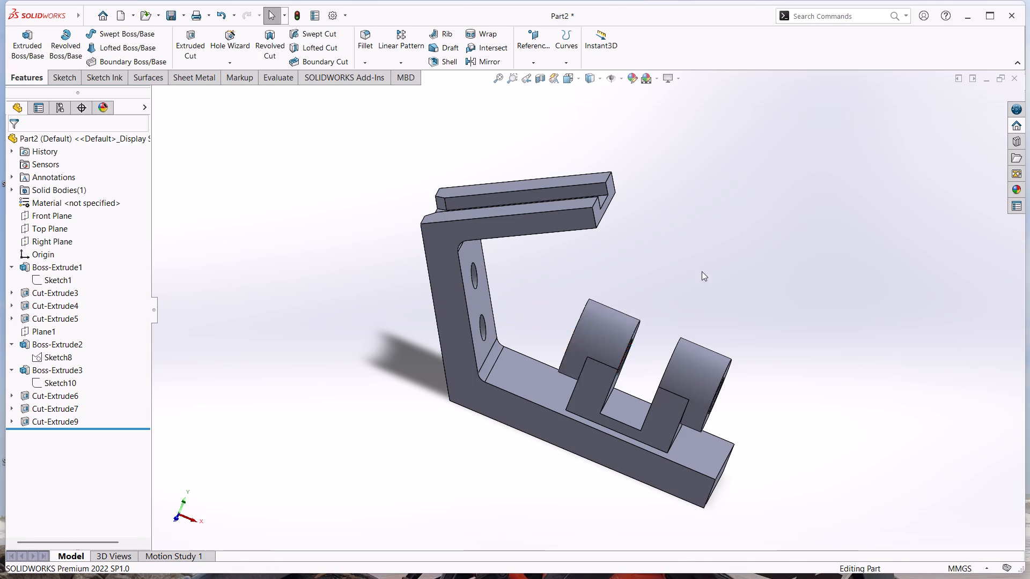
middle_drag(702, 271, 741, 275)
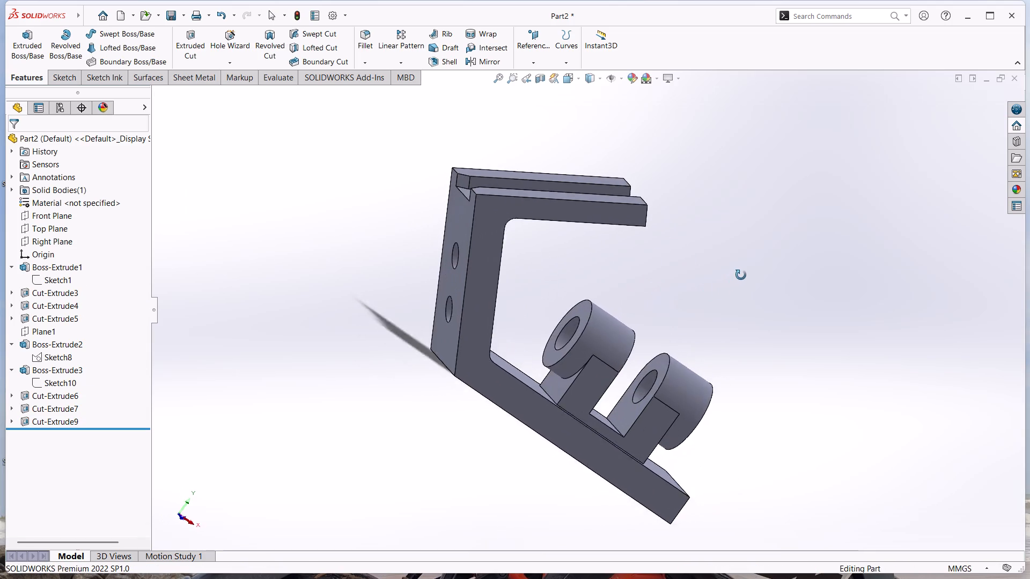
middle_drag(741, 275, 733, 295)
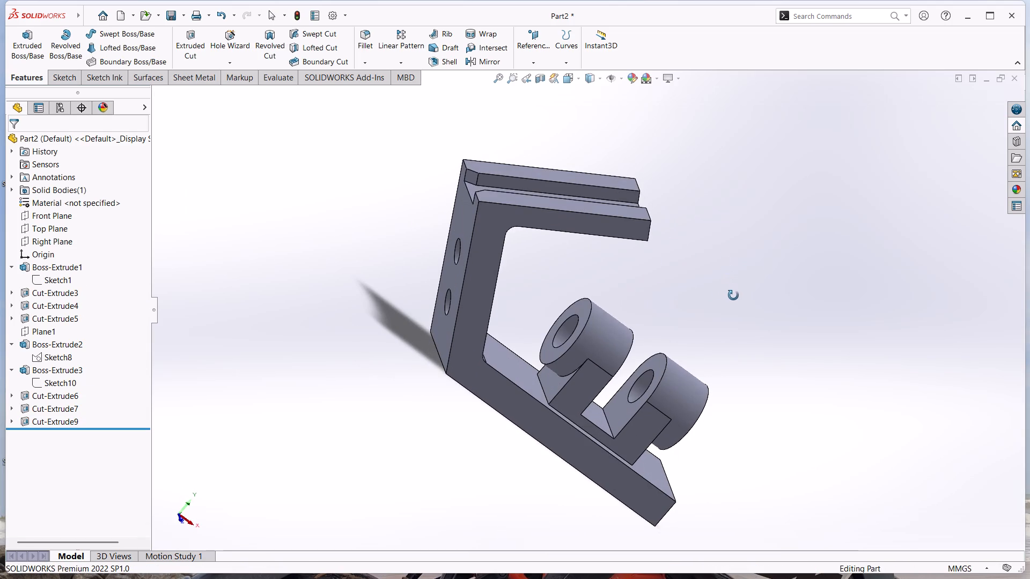
middle_drag(733, 295, 705, 309)
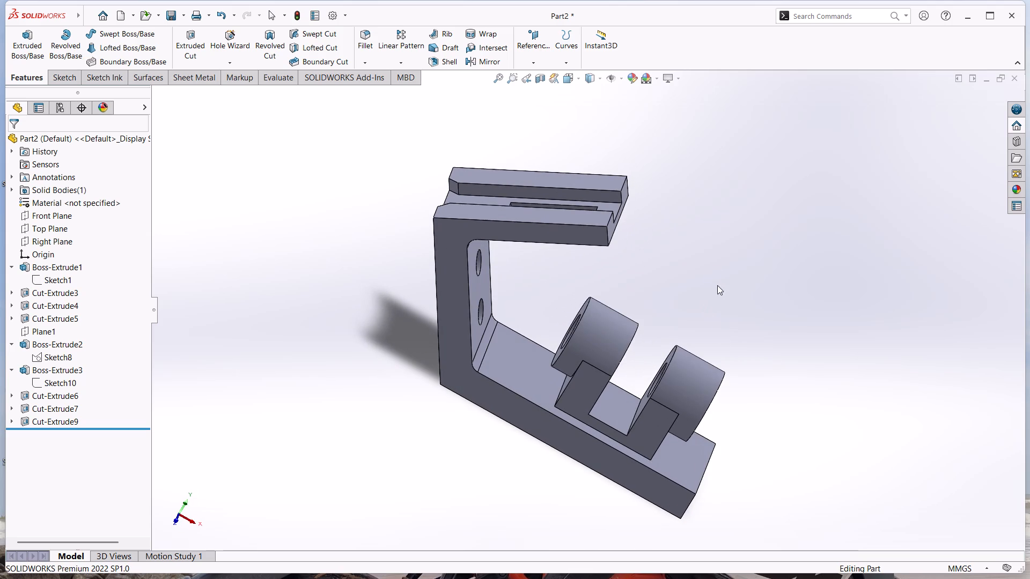
middle_drag(718, 285, 675, 264)
key(ctrl+s)
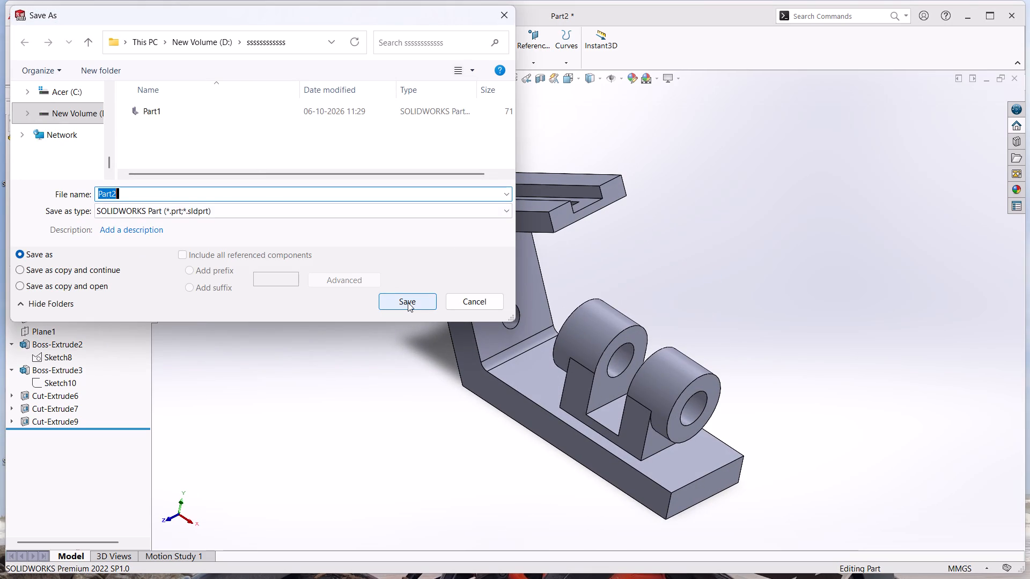
click(408, 302)
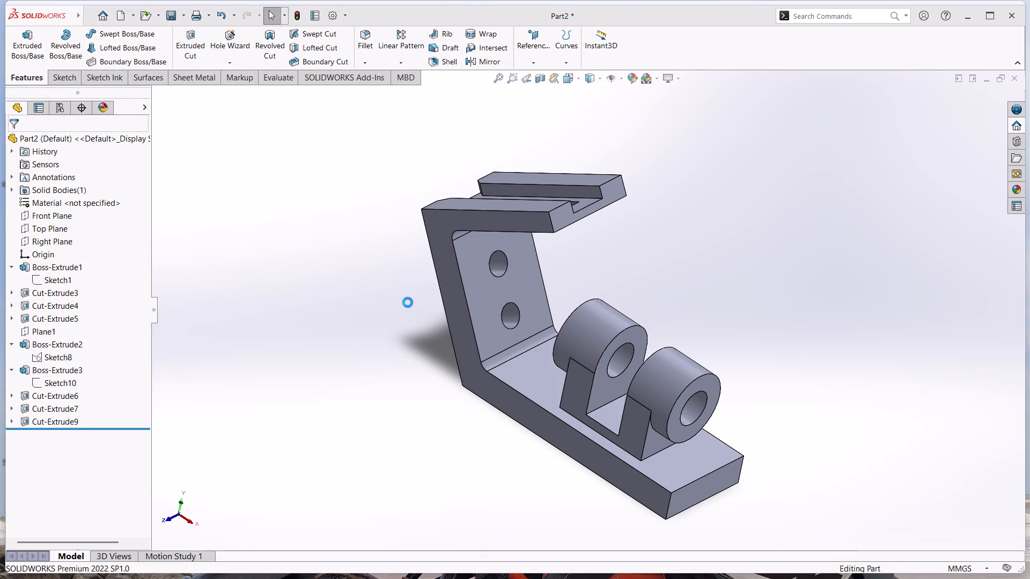
Create a drawing from the bracket part on a standard A0 (ISO) sheet with the sheet format displayed.
click(134, 19)
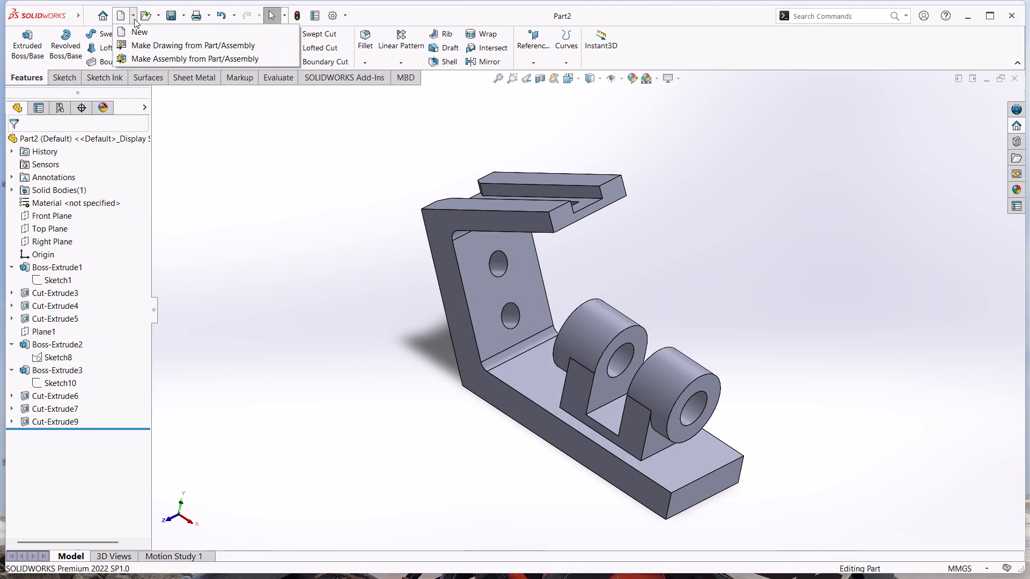
click(143, 46)
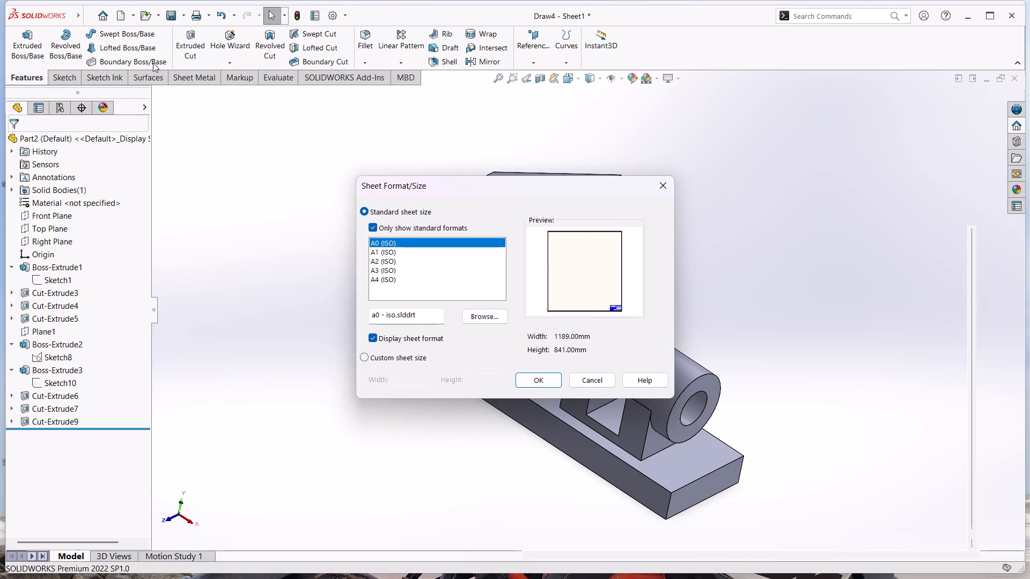
click(555, 375)
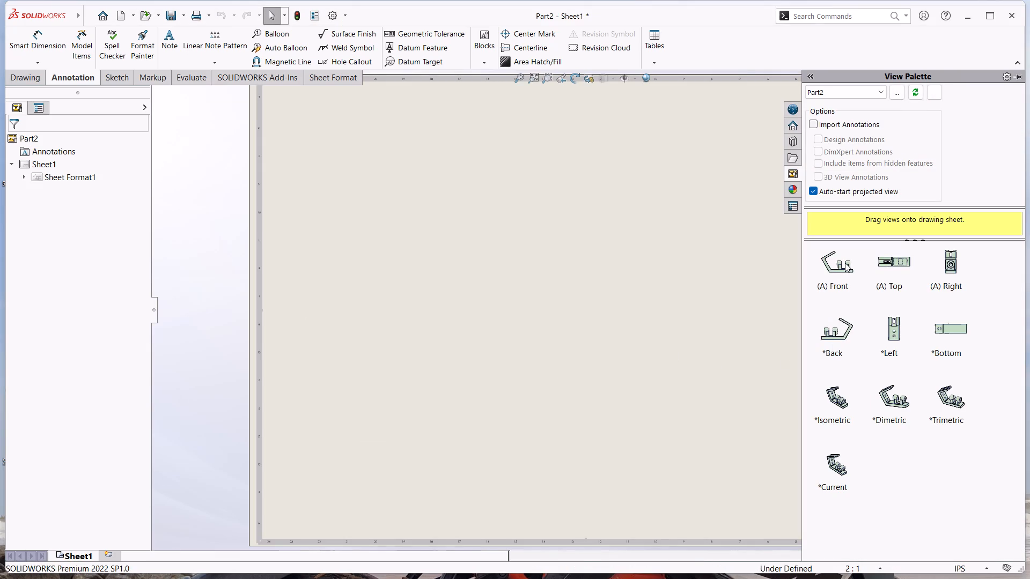
Place the bracket's front view near the middle of the drawing sheet.
drag(844, 264, 545, 291)
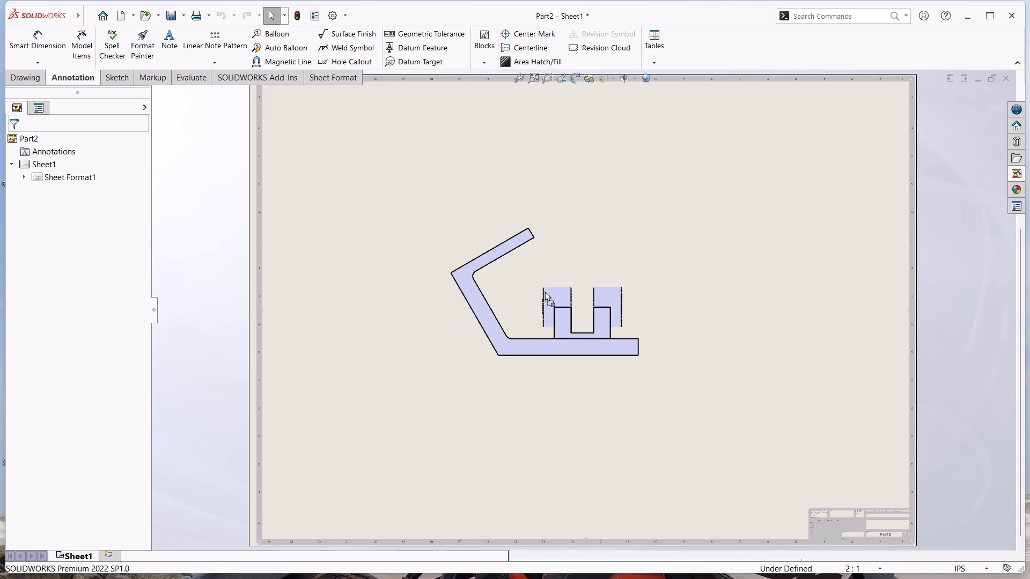
drag(545, 291, 543, 289)
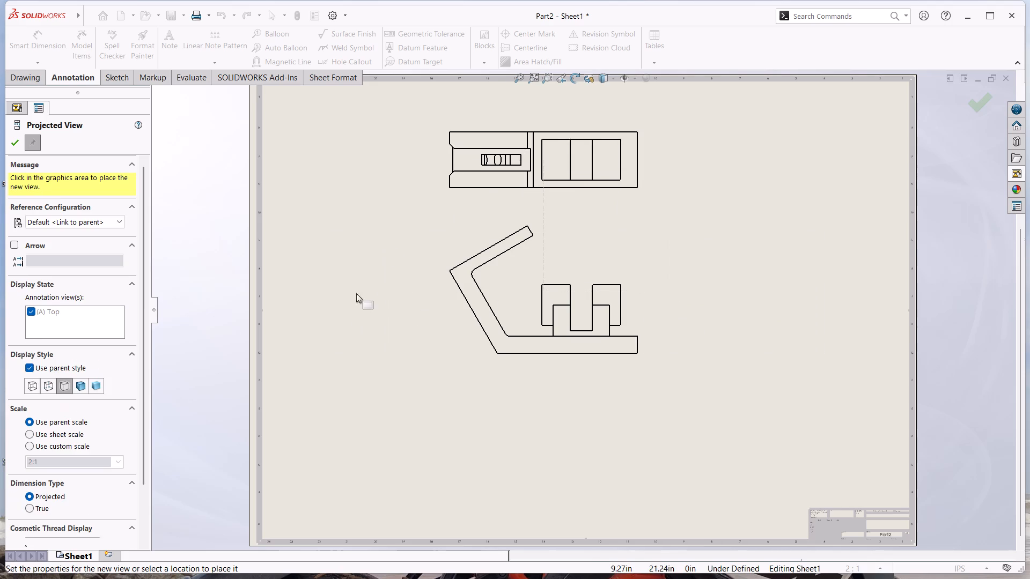
Project left, top and isometric views from the front view and finish the view placement.
scroll(356, 294, down, 1)
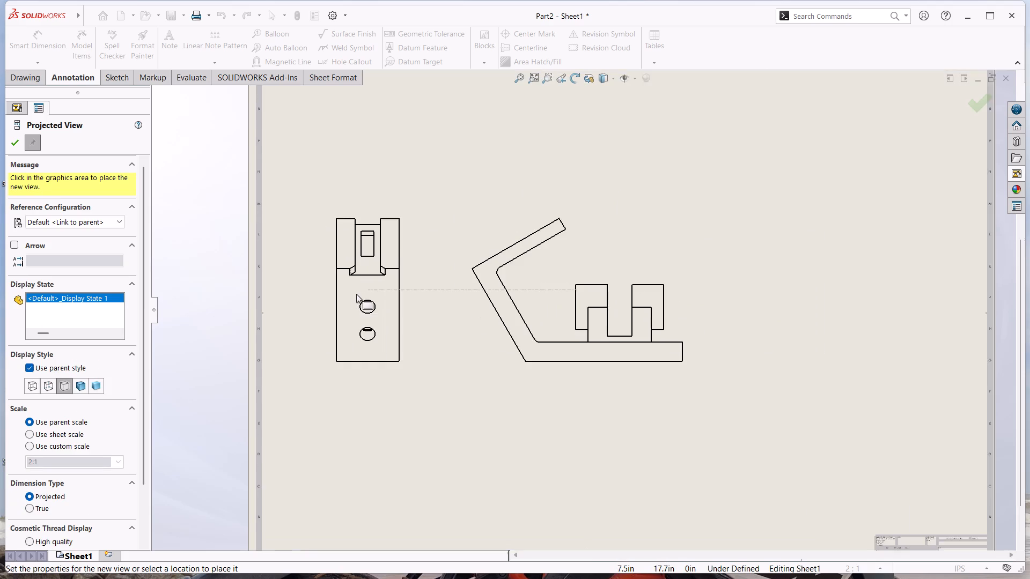
scroll(356, 294, down, 1)
scroll(405, 315, up, 1)
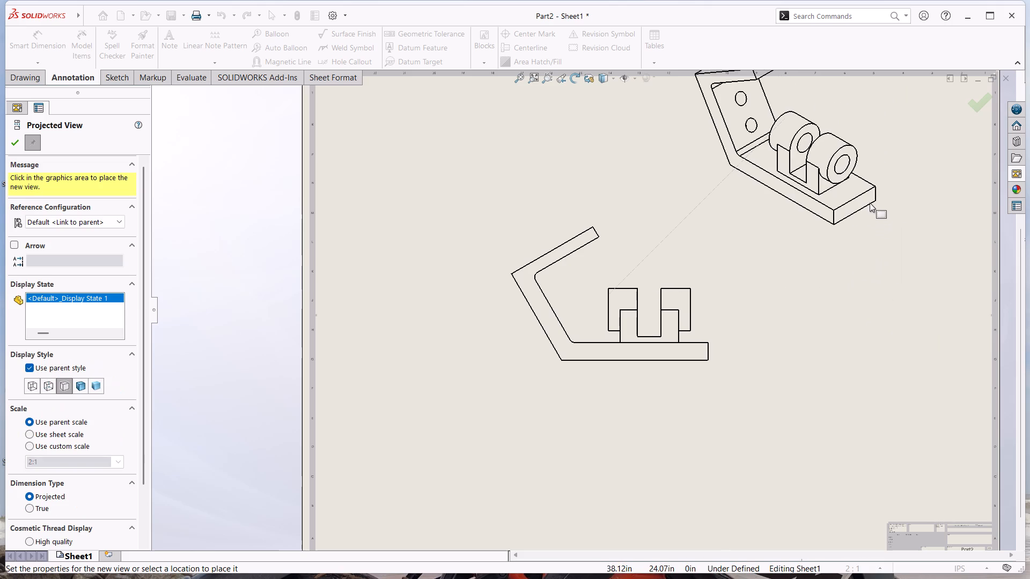
scroll(872, 206, up, 2)
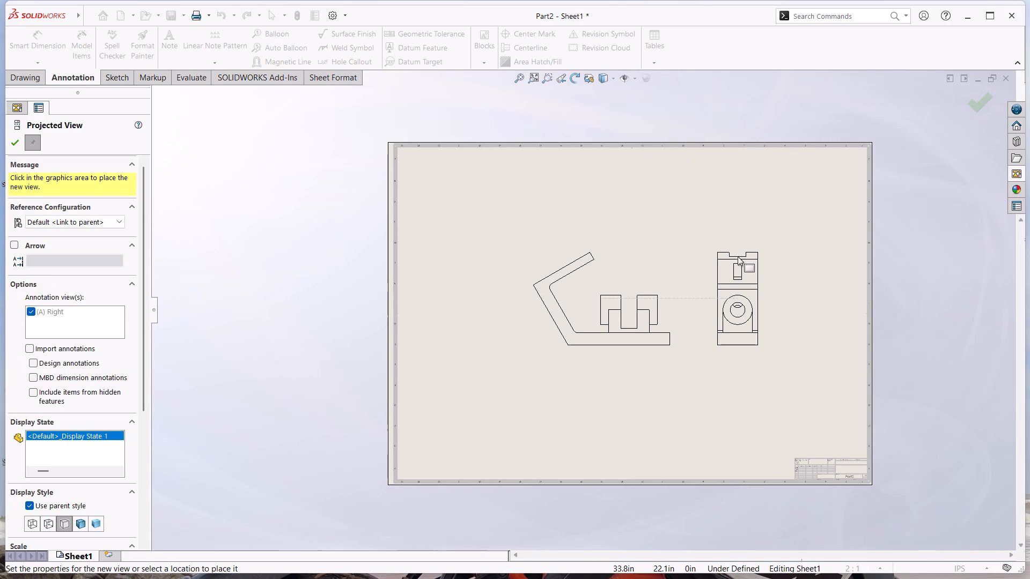
click(474, 287)
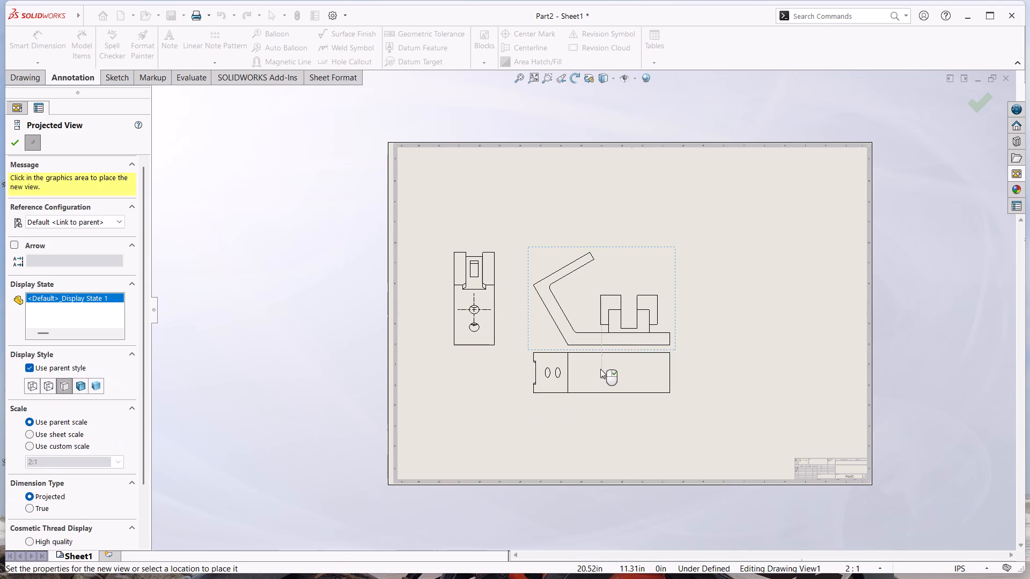
click(558, 188)
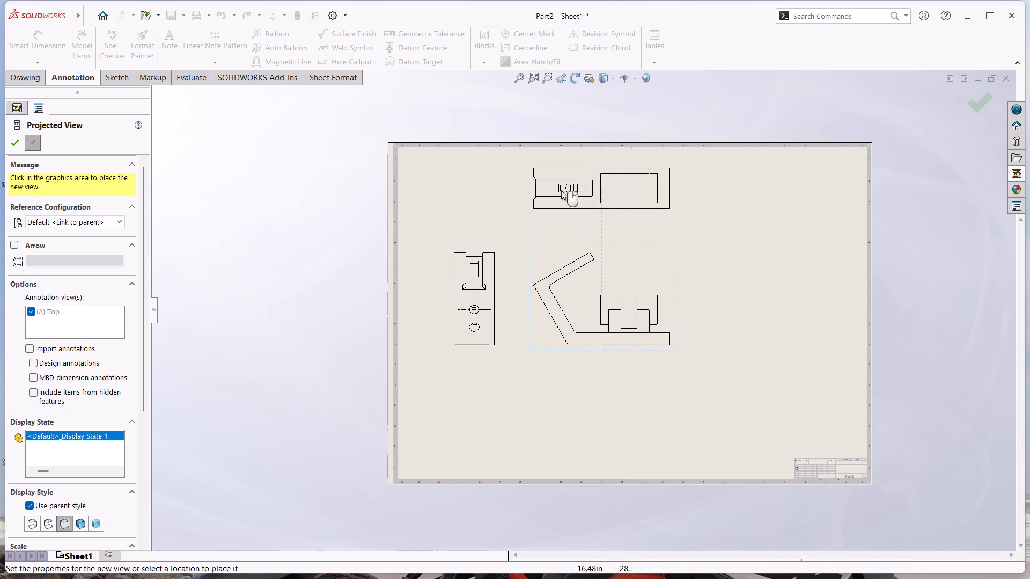
scroll(735, 246, up, 1)
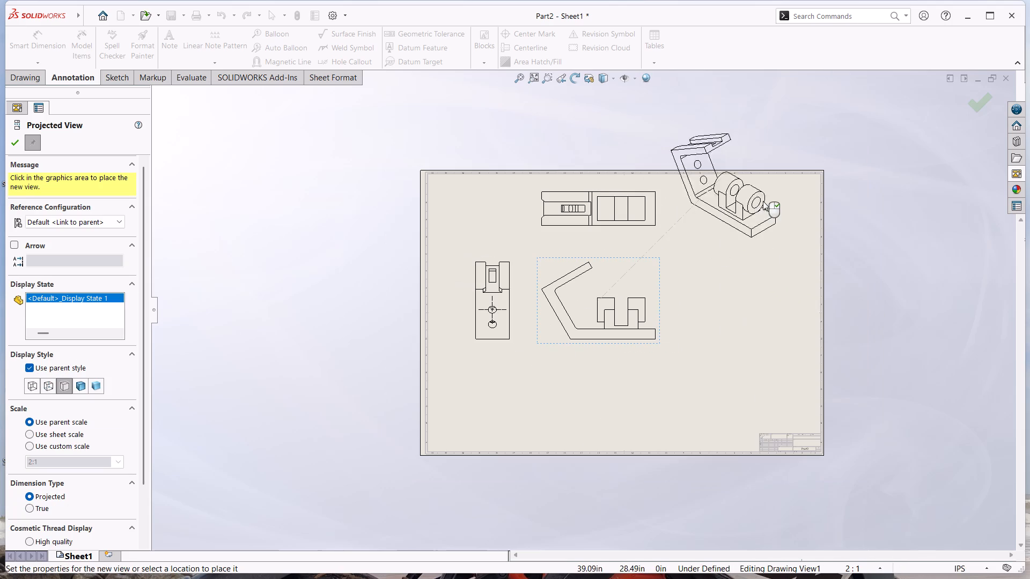
click(762, 218)
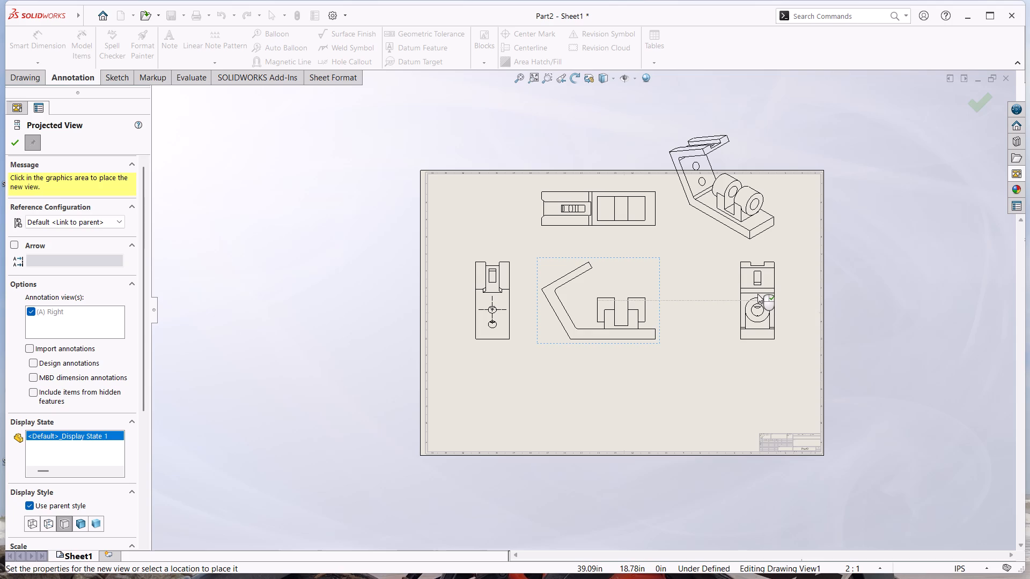
key(Escape)
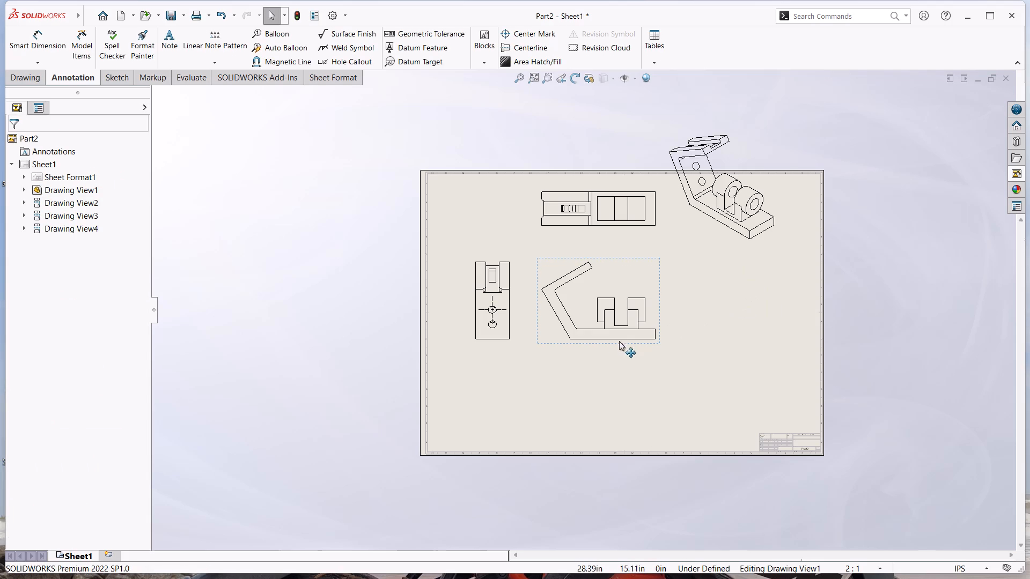
Rearrange the views: lower the front and top views and bring the isometric view inside the sheet's upper corner.
drag(607, 344, 604, 361)
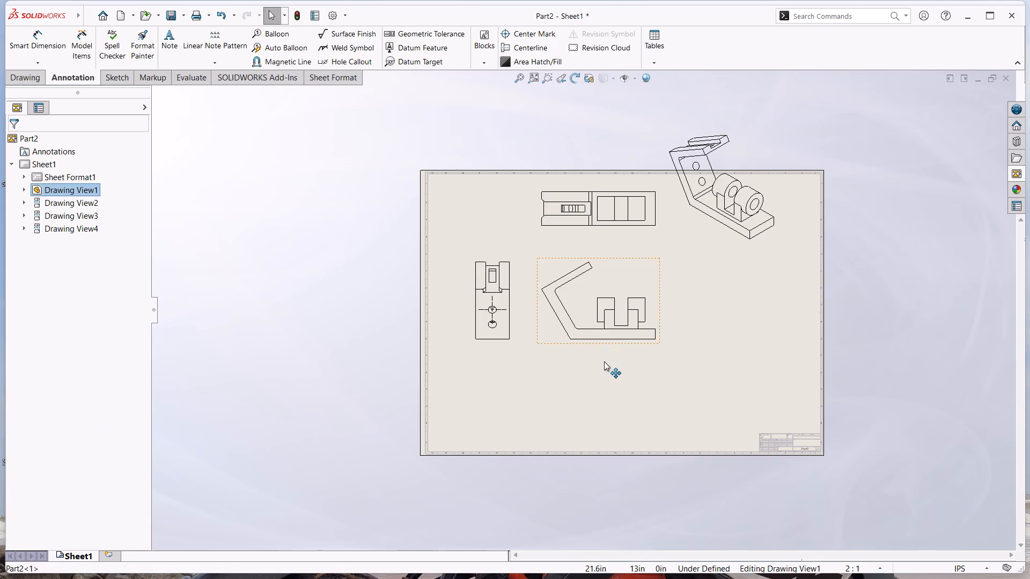
drag(604, 361, 601, 397)
click(612, 265)
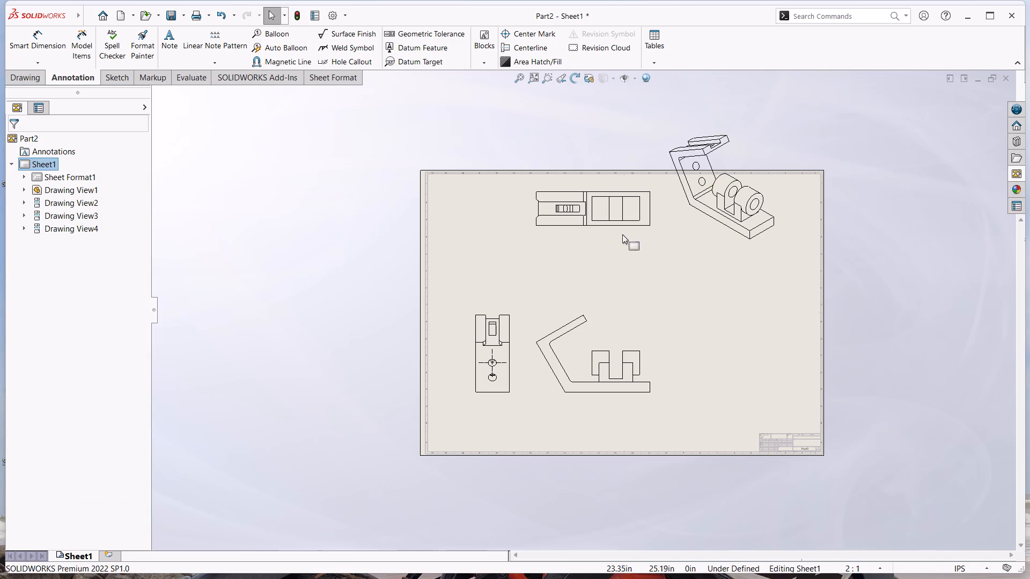
drag(623, 231, 610, 284)
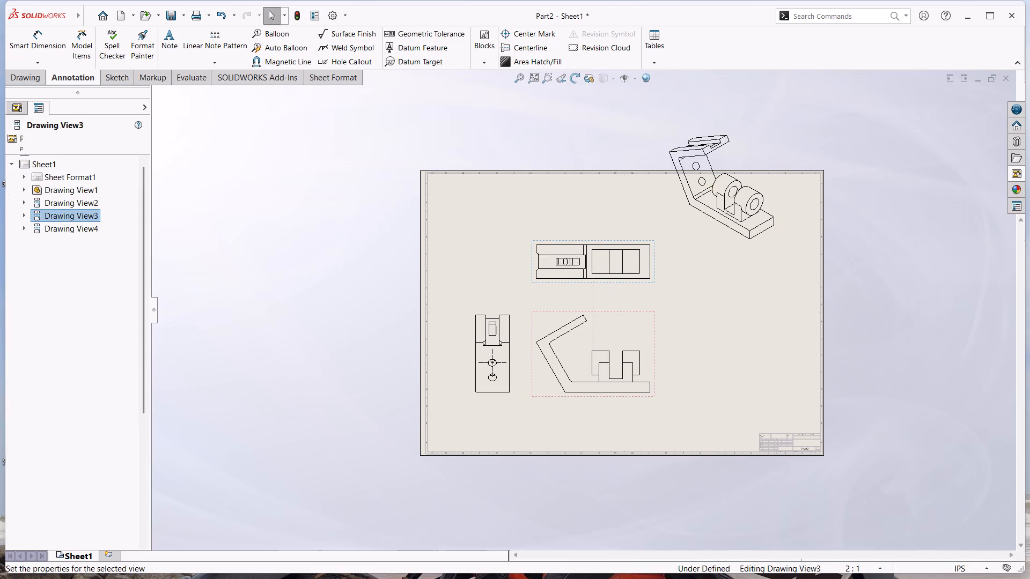
drag(725, 241, 751, 295)
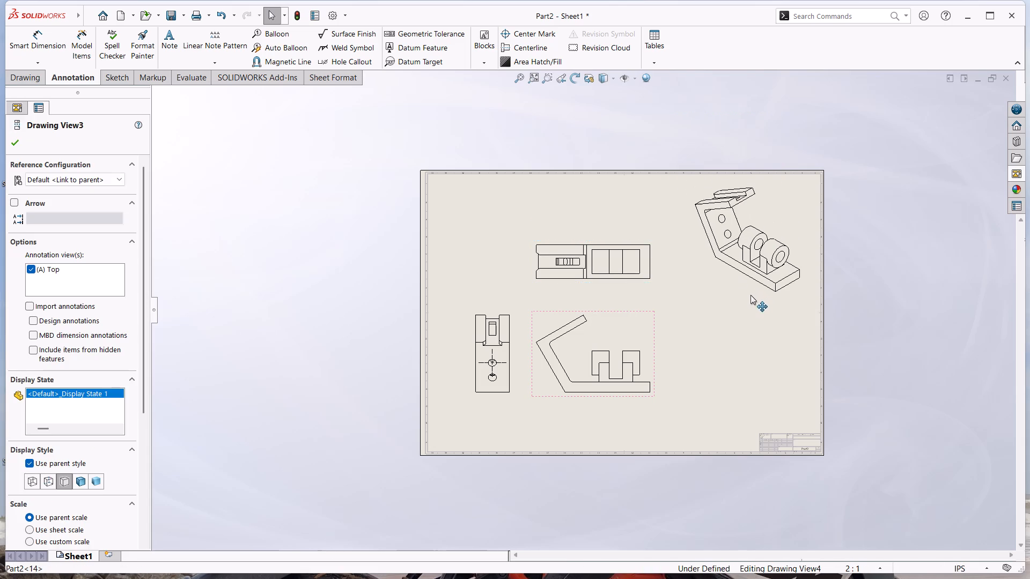
drag(751, 295, 752, 295)
Set the isometric view's display style to Shaded With Edges.
click(86, 482)
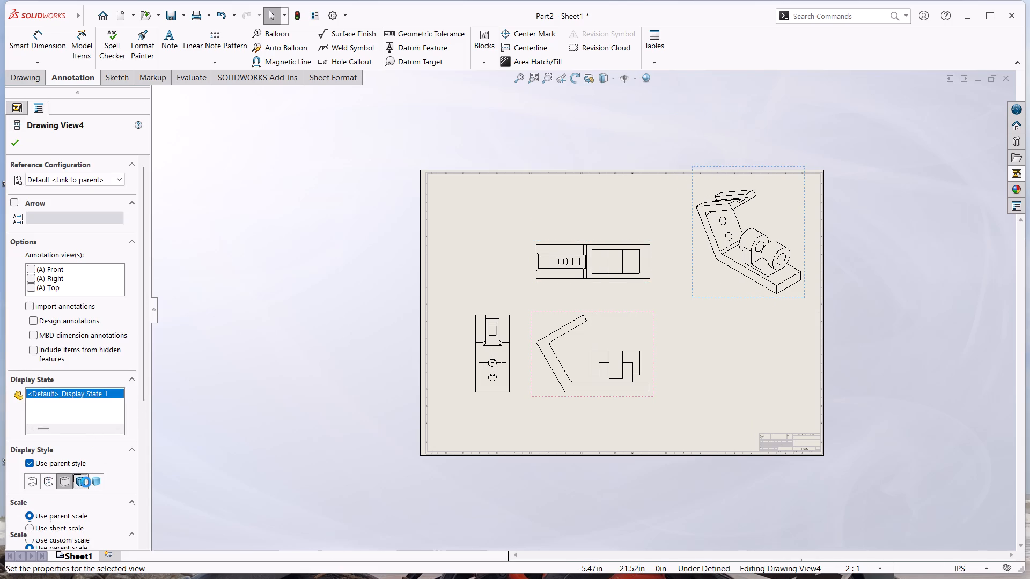
click(268, 303)
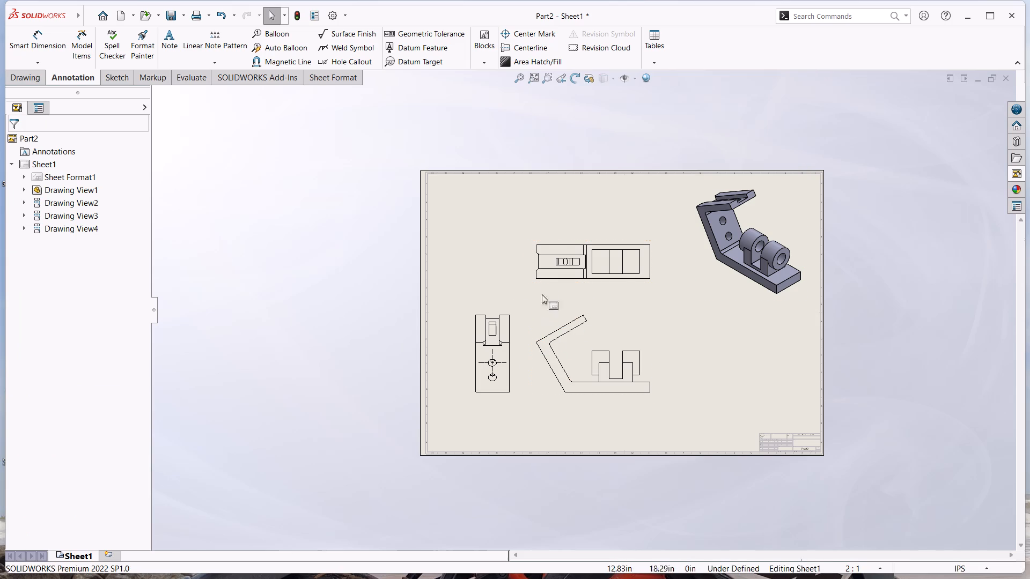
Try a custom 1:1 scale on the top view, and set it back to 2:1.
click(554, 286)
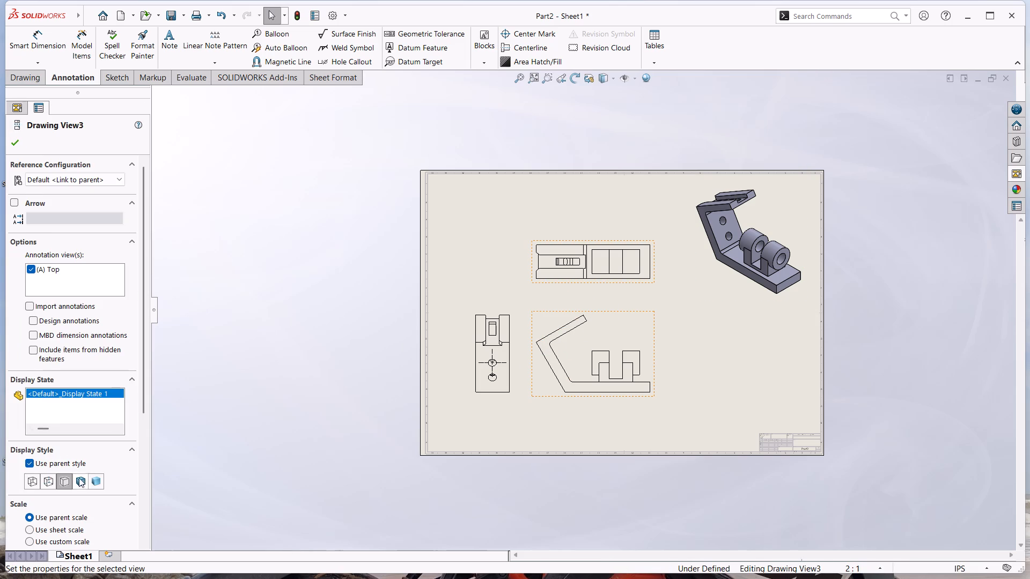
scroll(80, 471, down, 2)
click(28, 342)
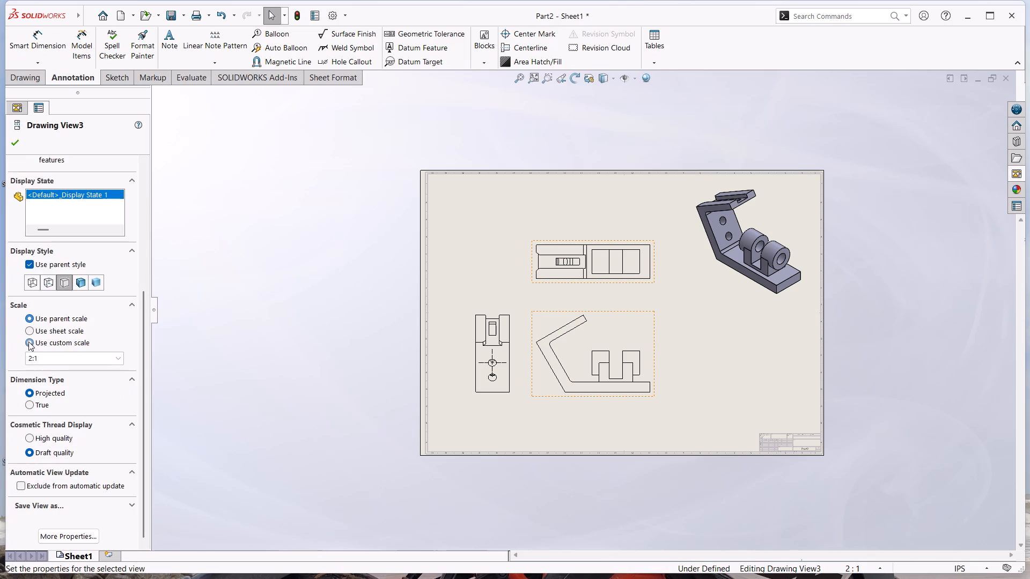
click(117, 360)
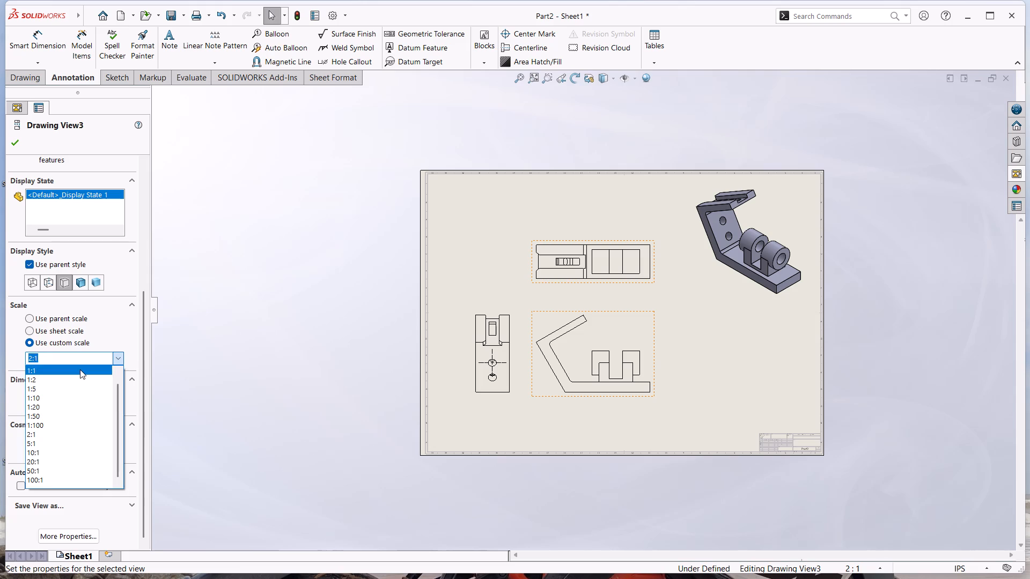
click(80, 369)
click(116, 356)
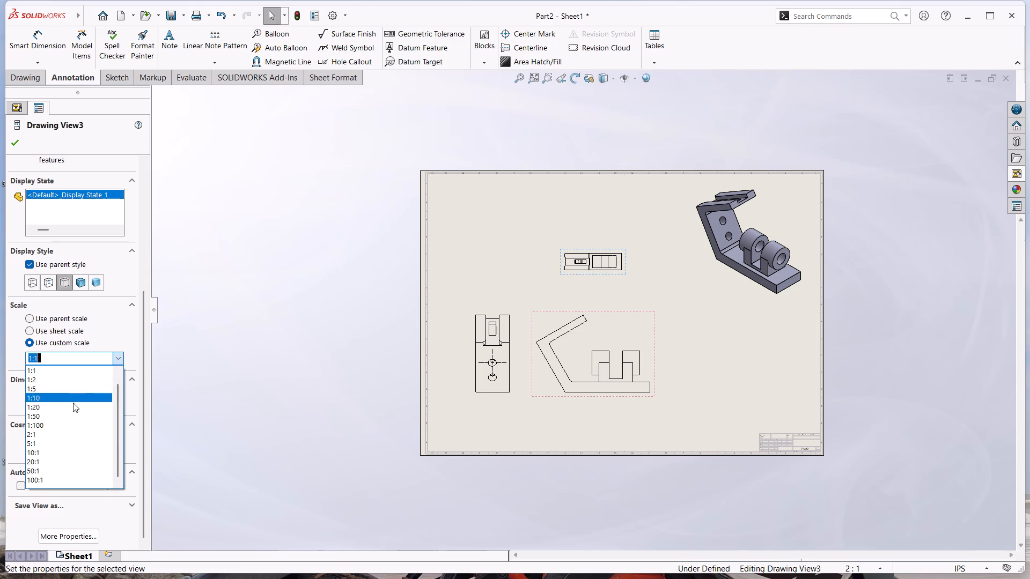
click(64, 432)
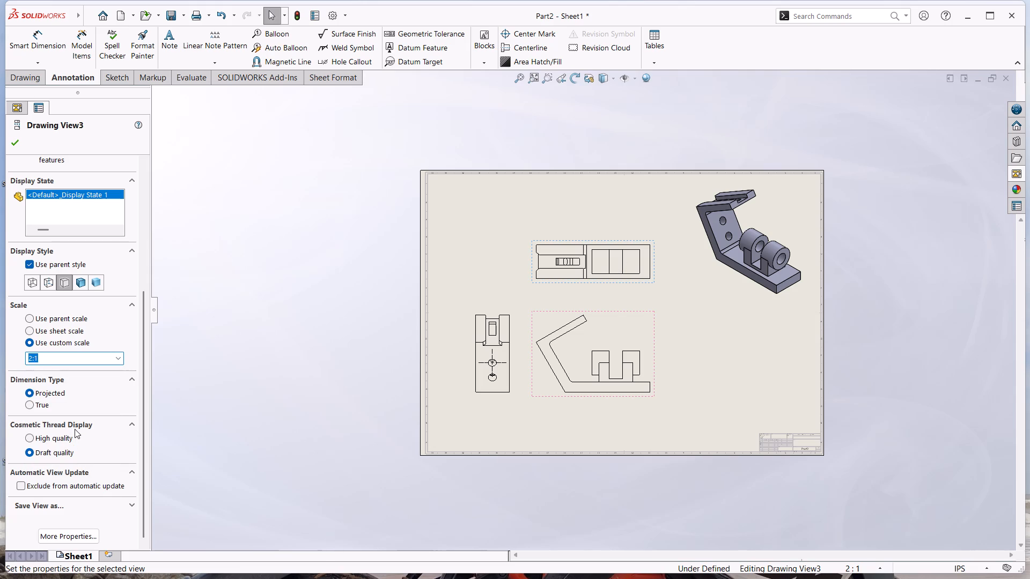
Switch the drawing's unit system to MMGS.
scroll(114, 481, down, 4)
scroll(634, 372, down, 3)
scroll(697, 332, down, 2)
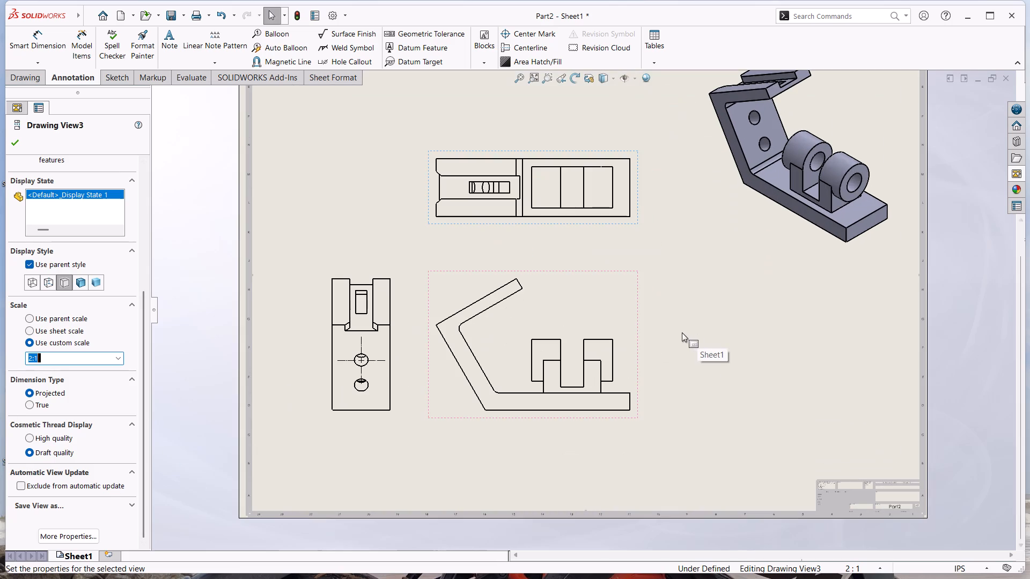
click(51, 42)
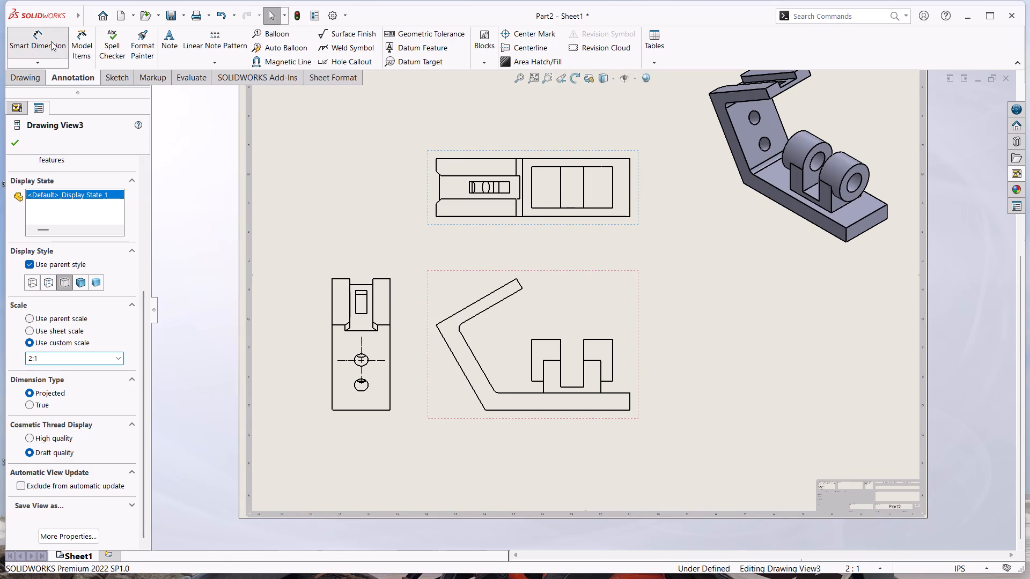
scroll(347, 343, down, 1)
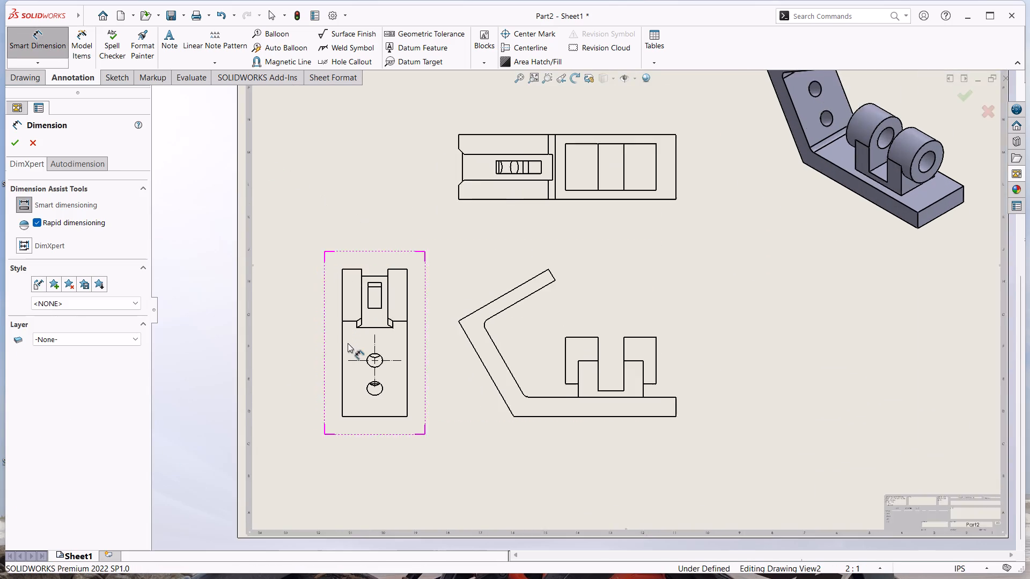
scroll(348, 343, down, 2)
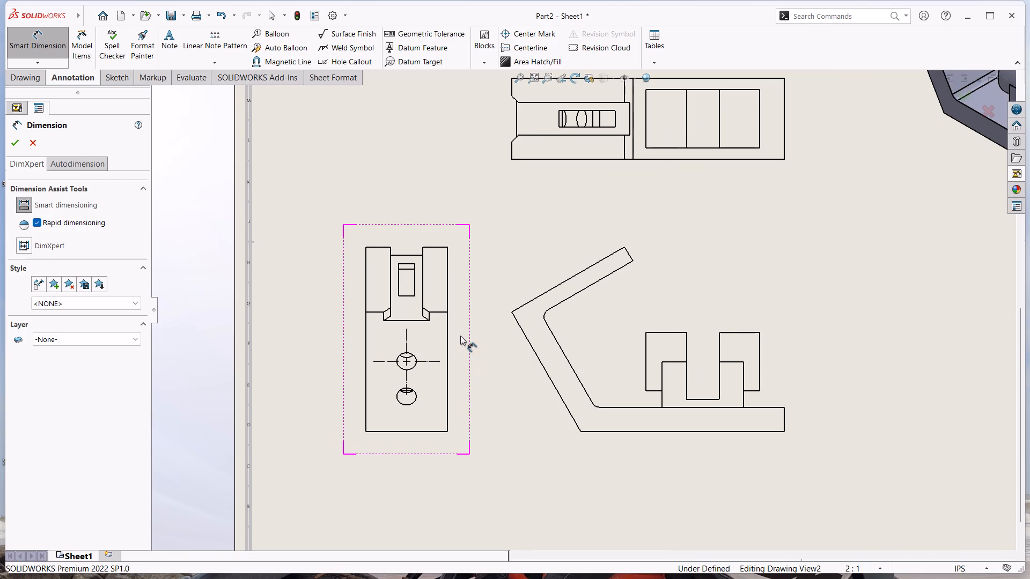
click(983, 564)
click(959, 520)
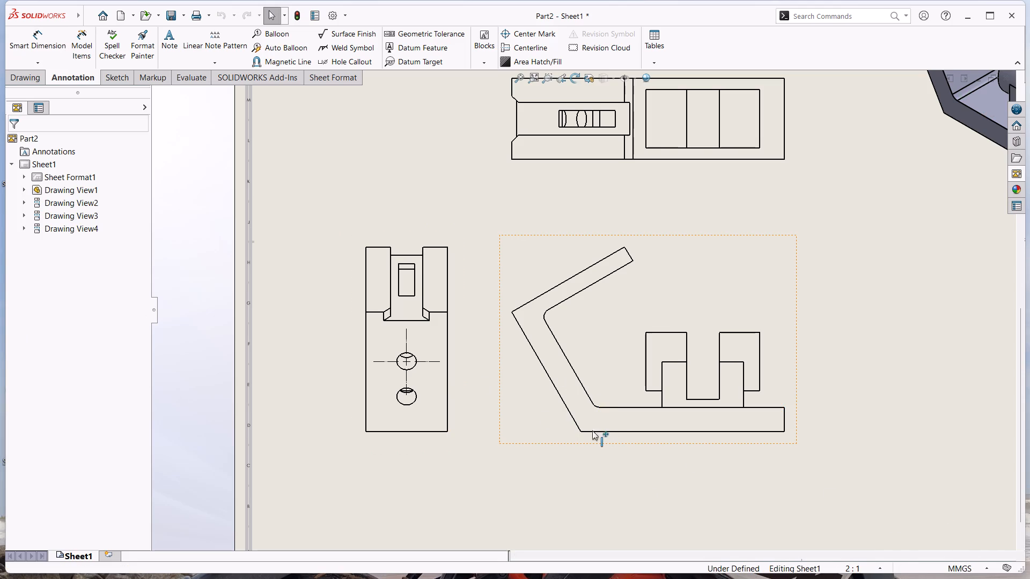
Dimension the length of the base's bottom edge in the front view, placing it just below the edge.
click(669, 433)
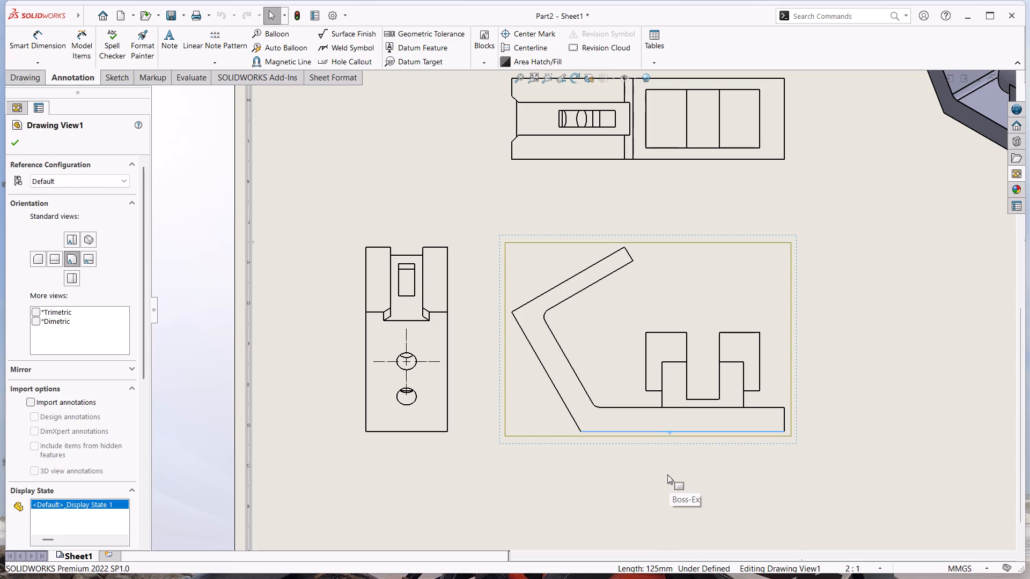
click(48, 38)
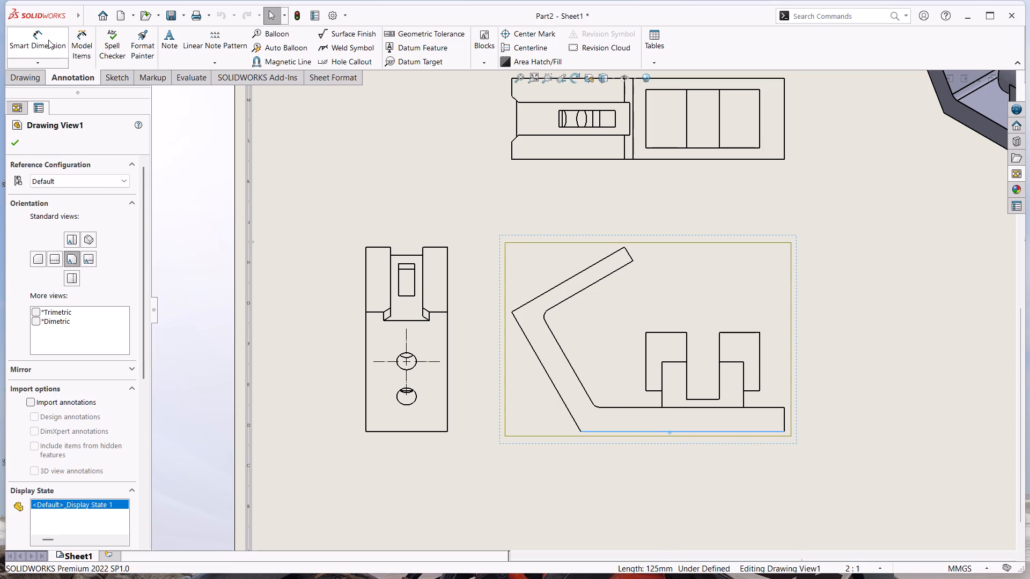
click(746, 433)
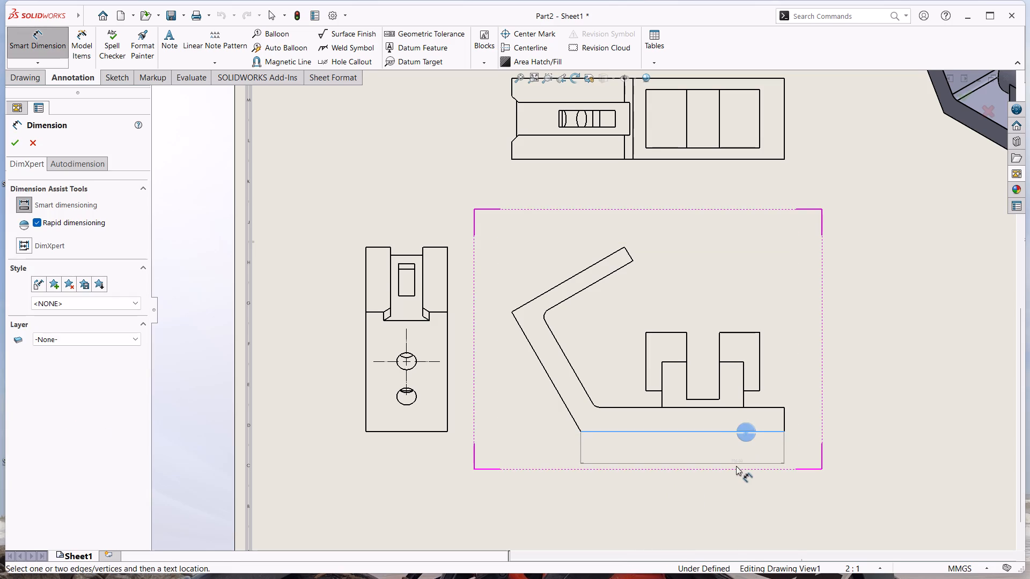
scroll(702, 451, down, 6)
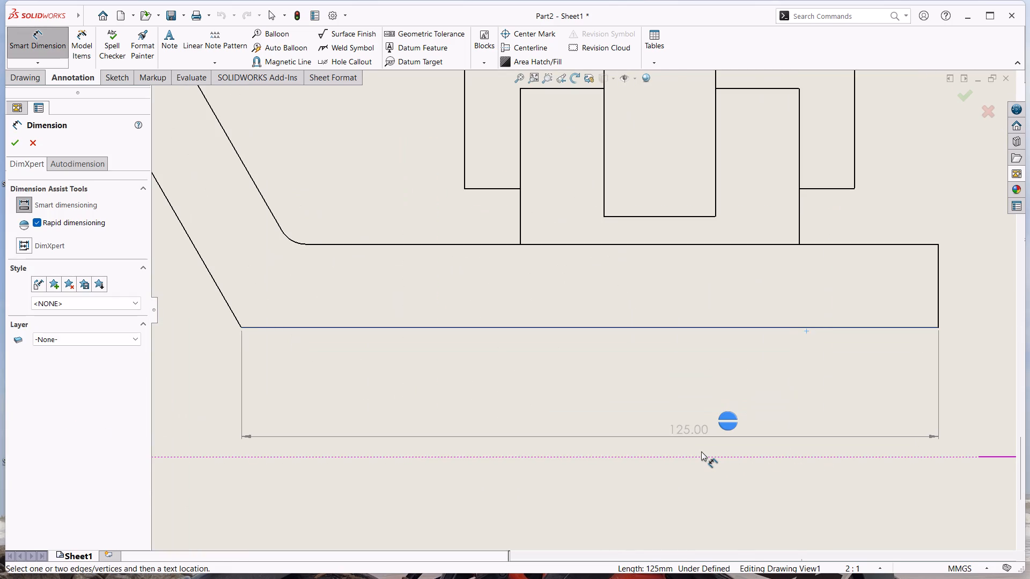
scroll(656, 404, up, 2)
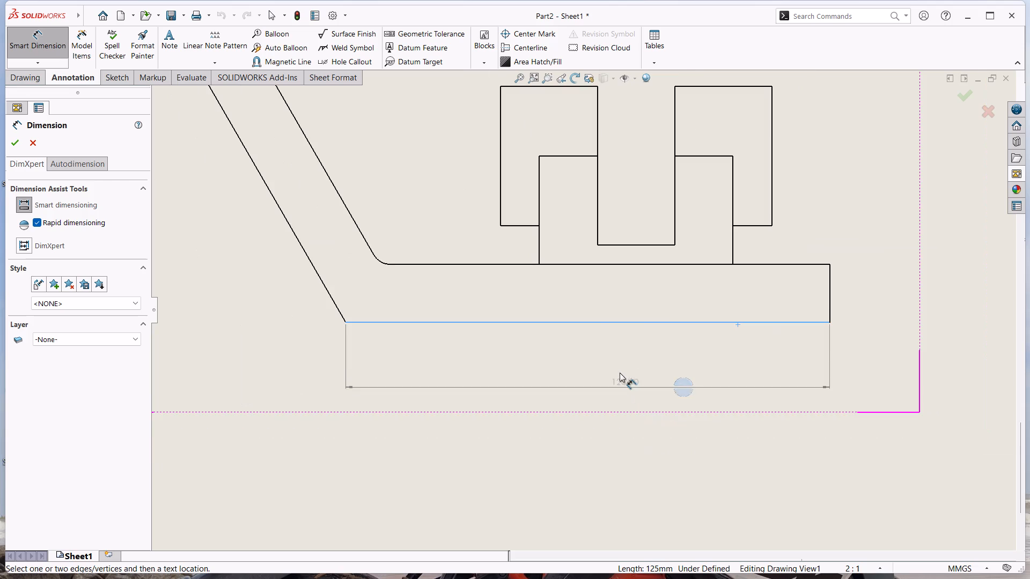
click(609, 363)
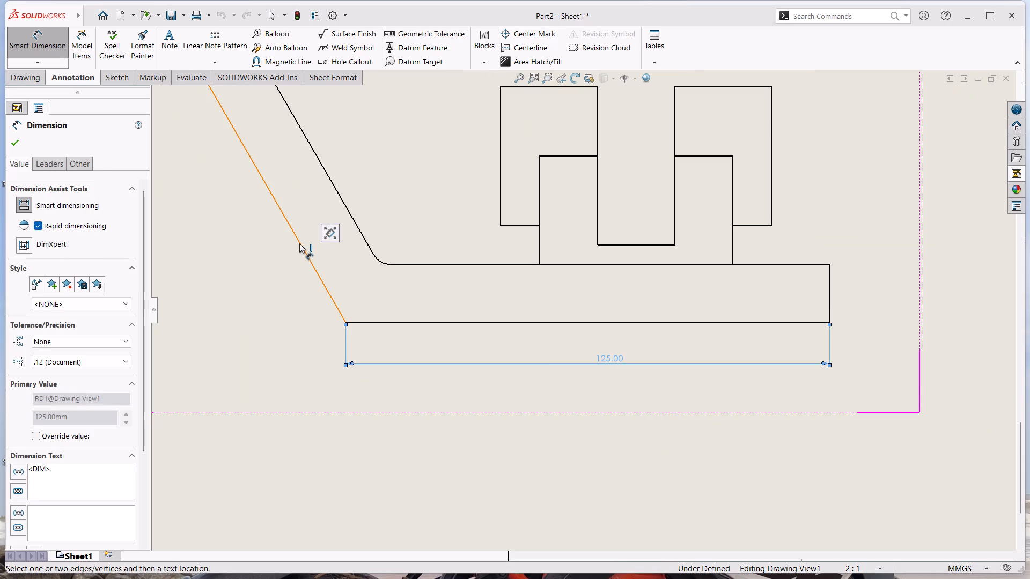
Dimension the outer edges of the front view's inclined arm and upper flange, with each dimension aligned outside its edge.
click(300, 243)
click(248, 280)
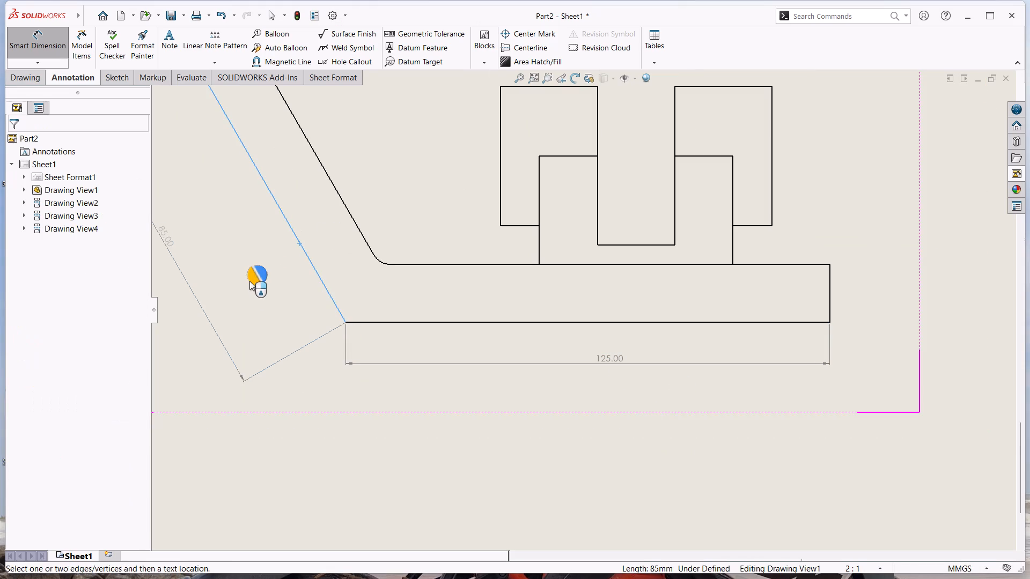
scroll(421, 269, up, 4)
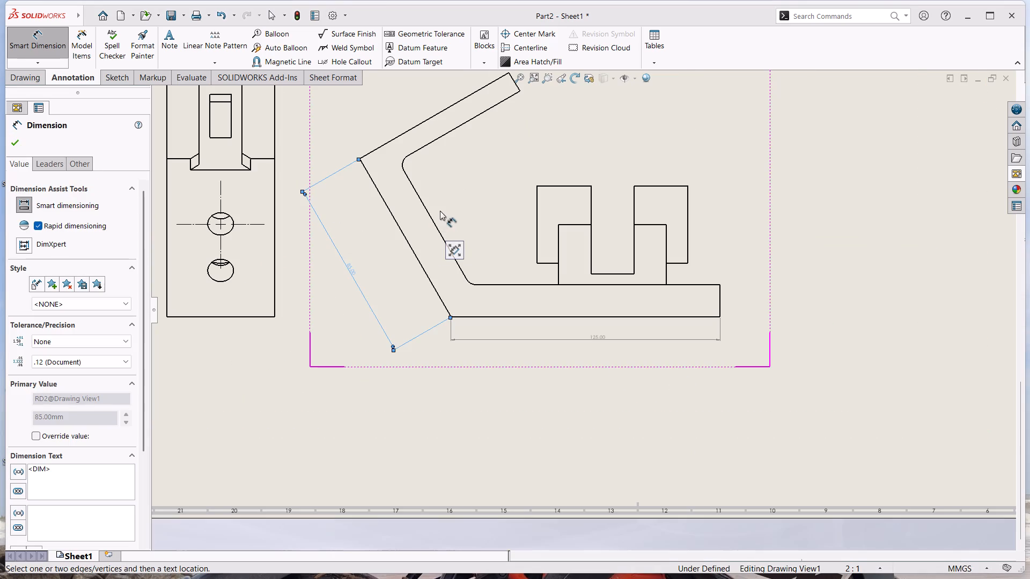
scroll(432, 137, down, 4)
click(424, 148)
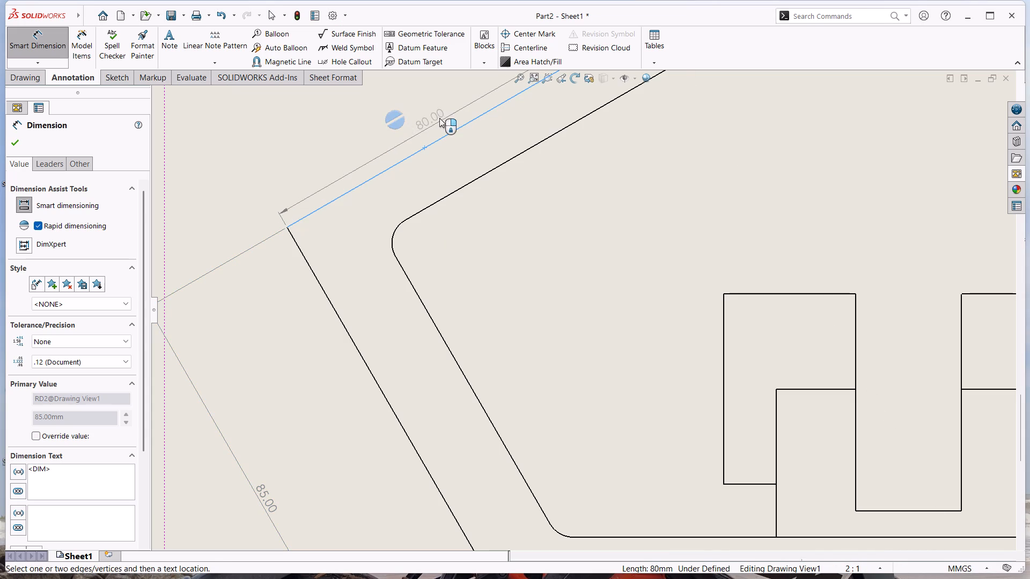
click(439, 118)
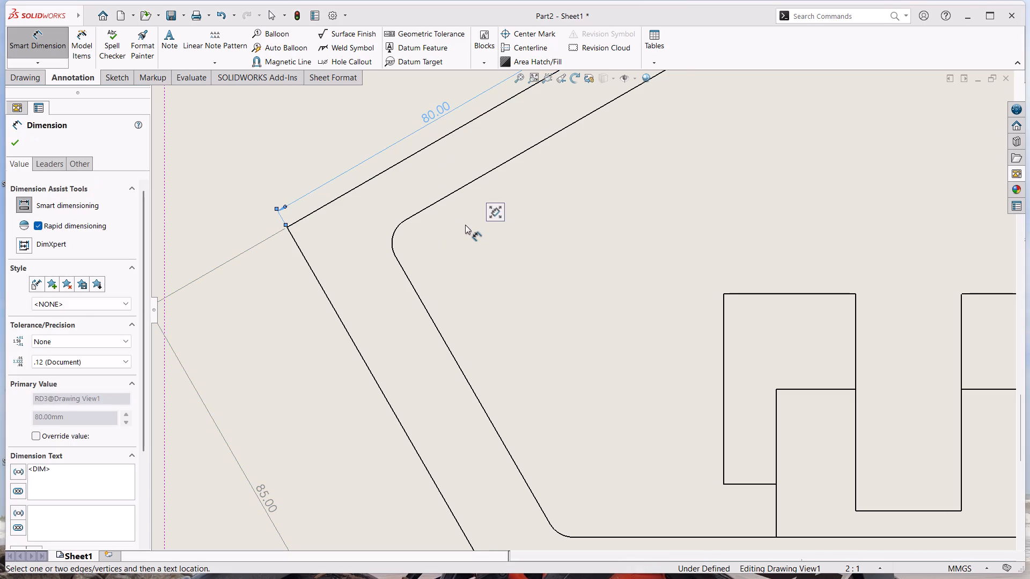
scroll(545, 250, up, 4)
scroll(619, 165, up, 2)
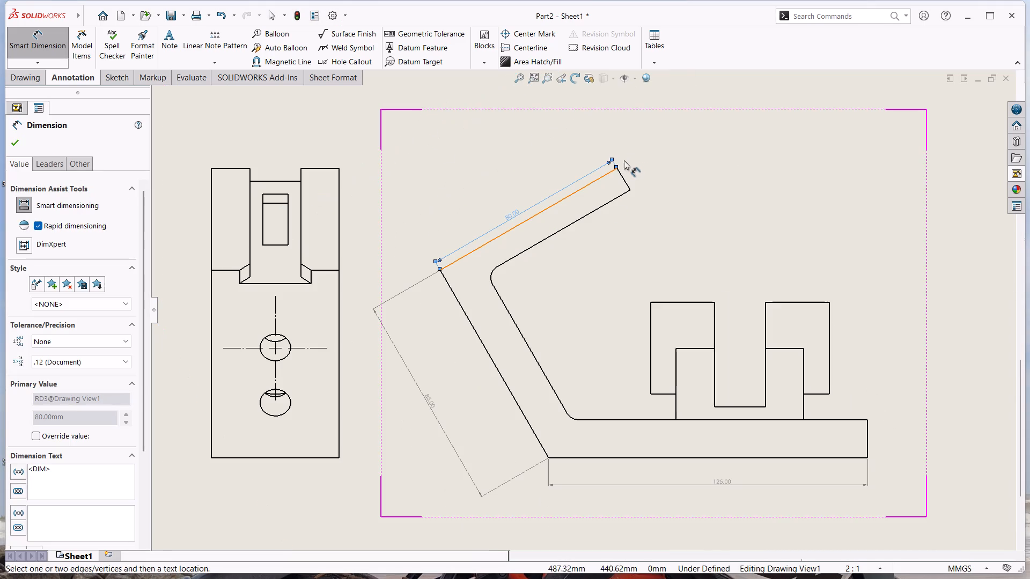
Dimension the upper flange's thickness across its free end in the front view.
scroll(628, 178, down, 5)
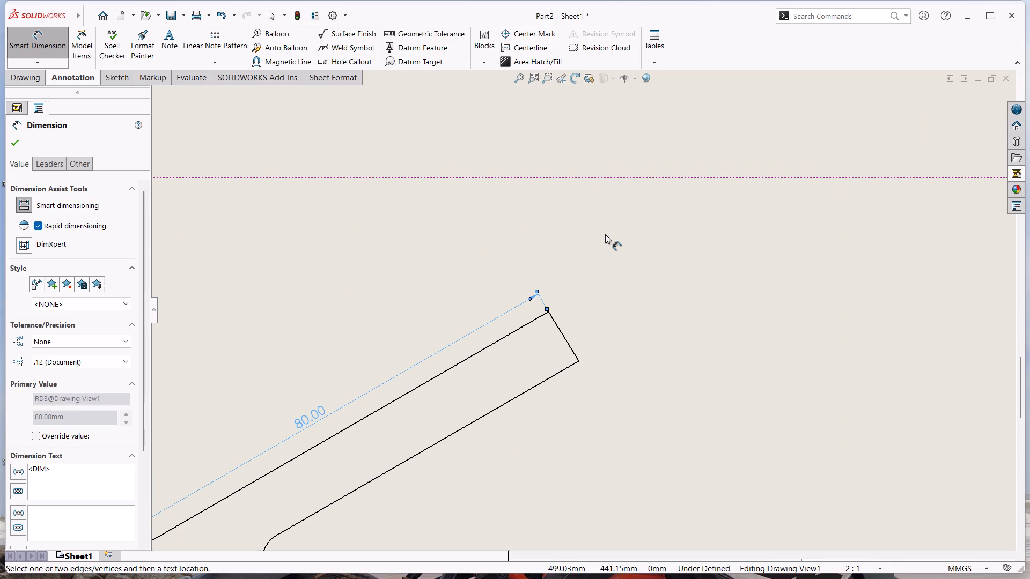
click(564, 337)
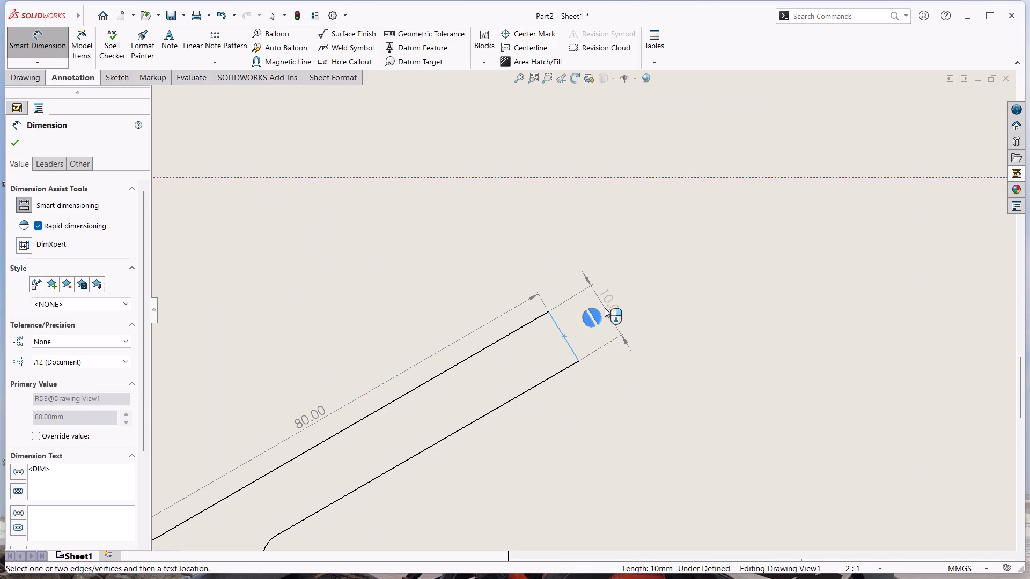
click(602, 308)
scroll(555, 376, up, 4)
scroll(501, 455, up, 3)
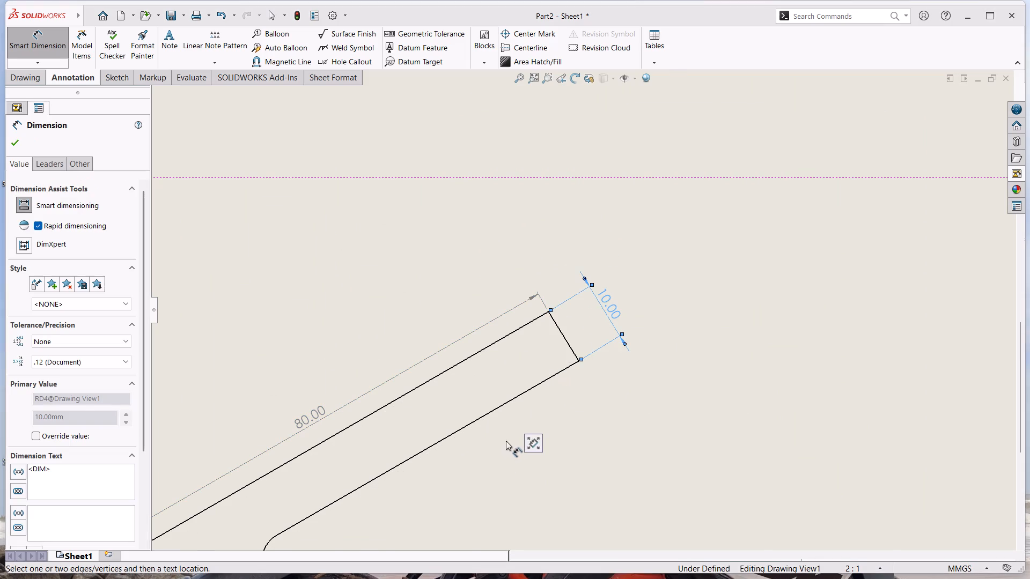
Dimension the radius of the inner bend between the inclined arm and the upper flange in the front view.
scroll(459, 441, down, 5)
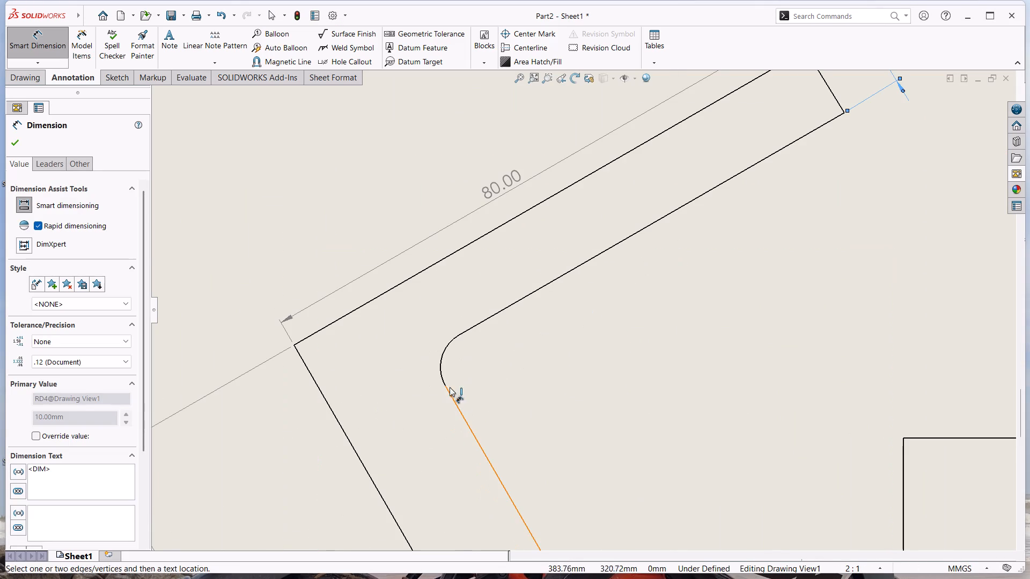
click(441, 360)
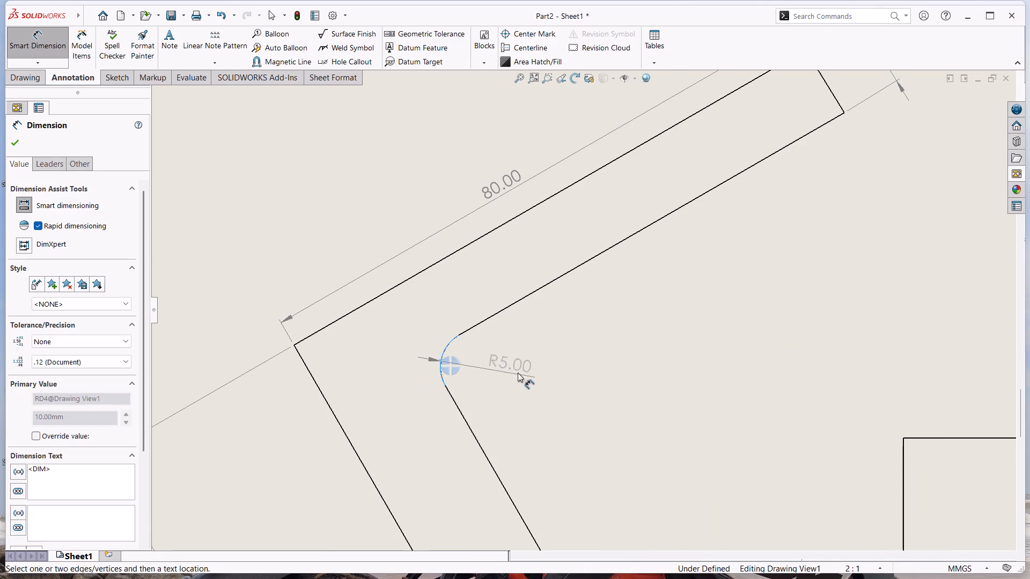
click(520, 373)
scroll(530, 403, up, 8)
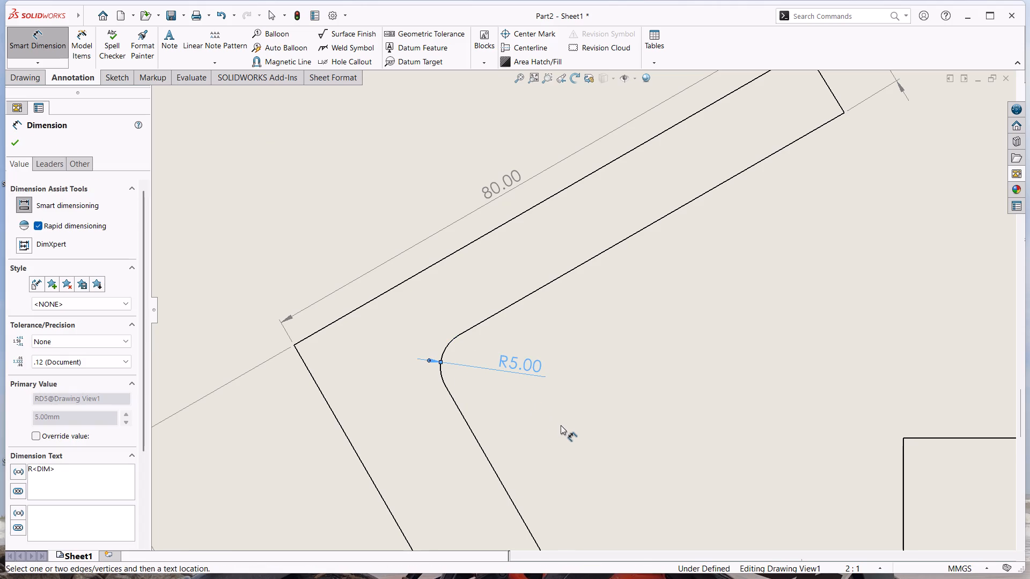
scroll(568, 435, up, 4)
scroll(738, 478, up, 3)
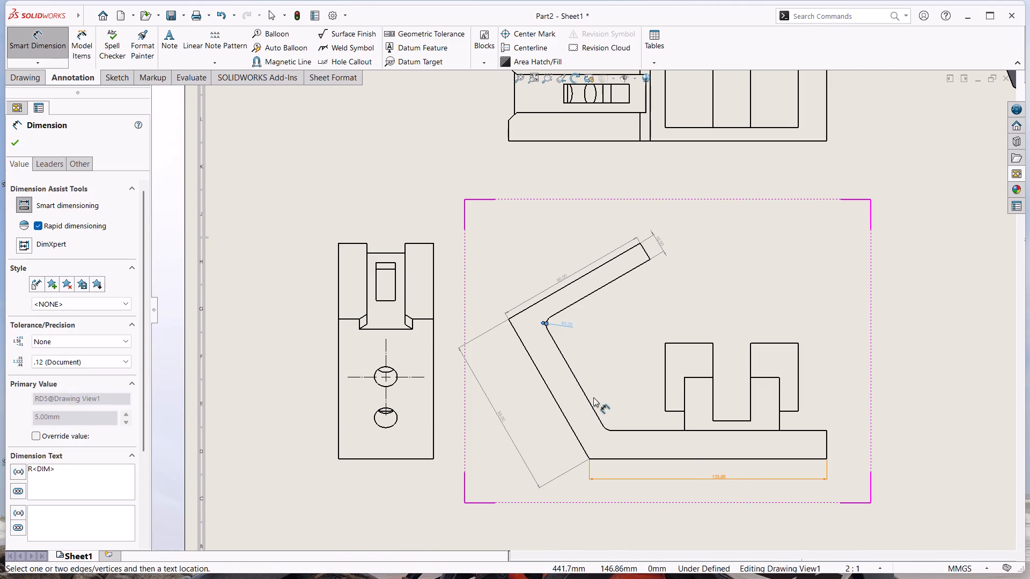
Add outside angle dimensions in the front view between base and inclined arm, and around the corner of arm and upper flange.
scroll(594, 398, down, 1)
scroll(599, 337, down, 4)
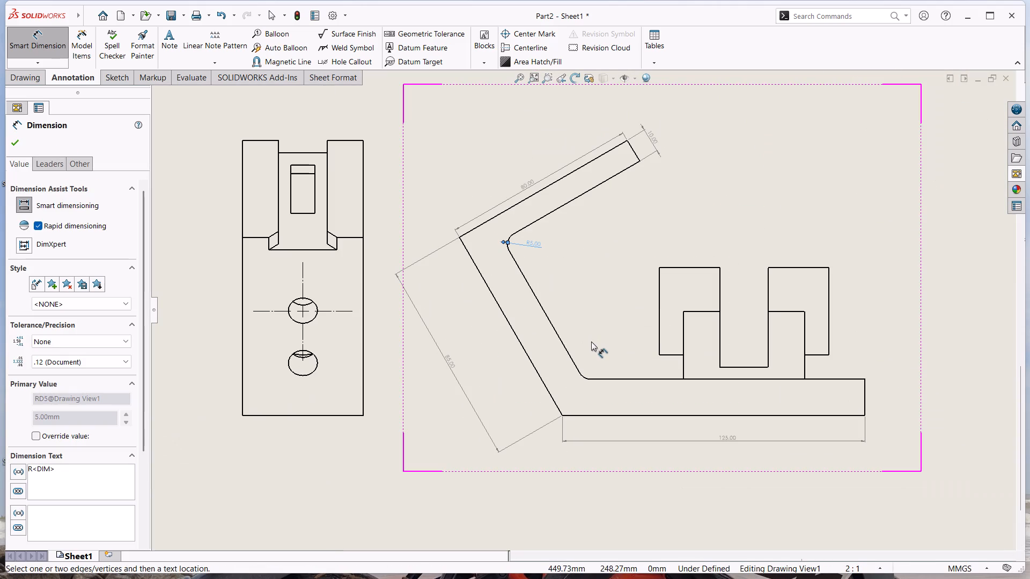
click(583, 416)
click(553, 399)
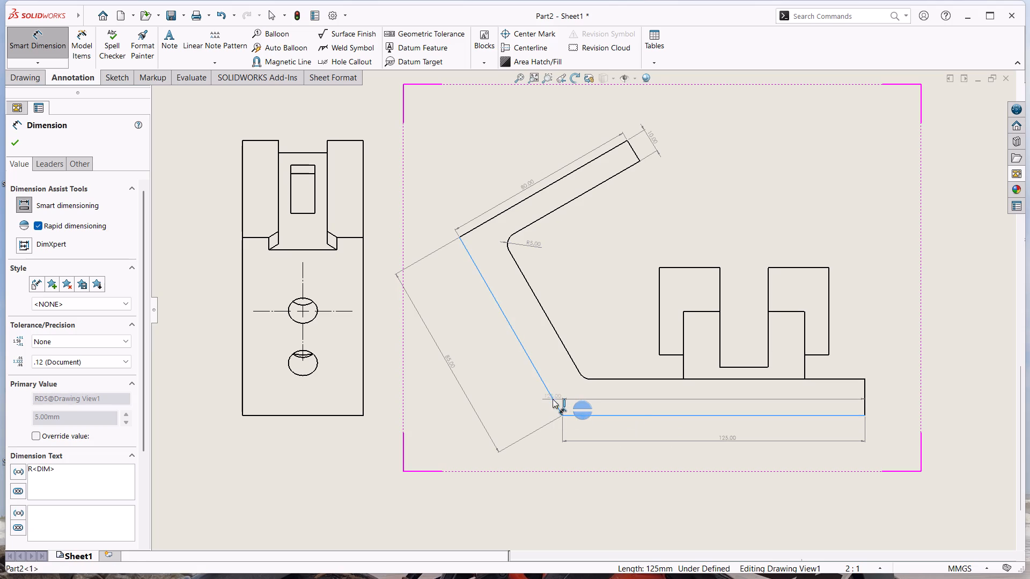
click(502, 392)
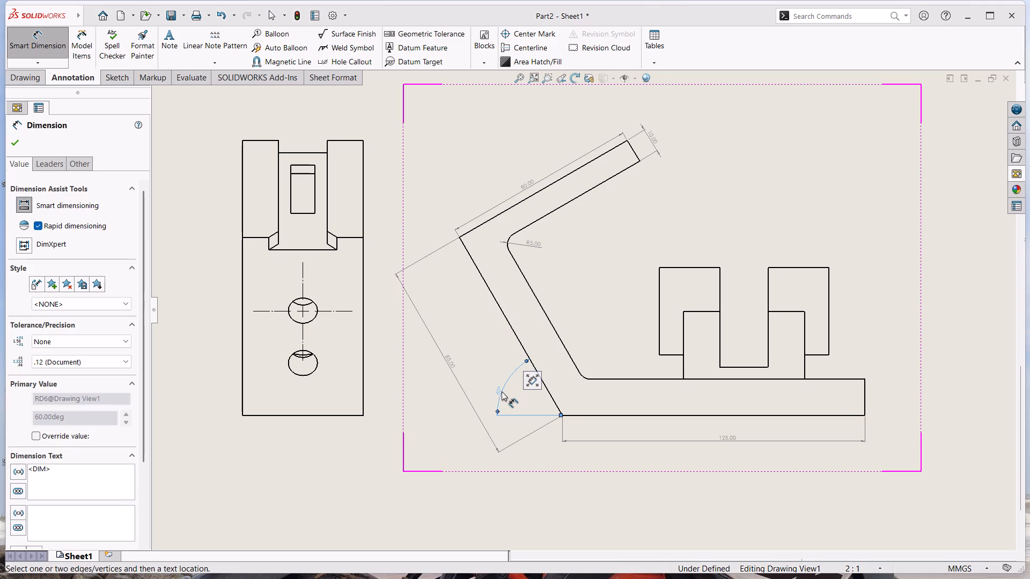
click(474, 229)
click(472, 259)
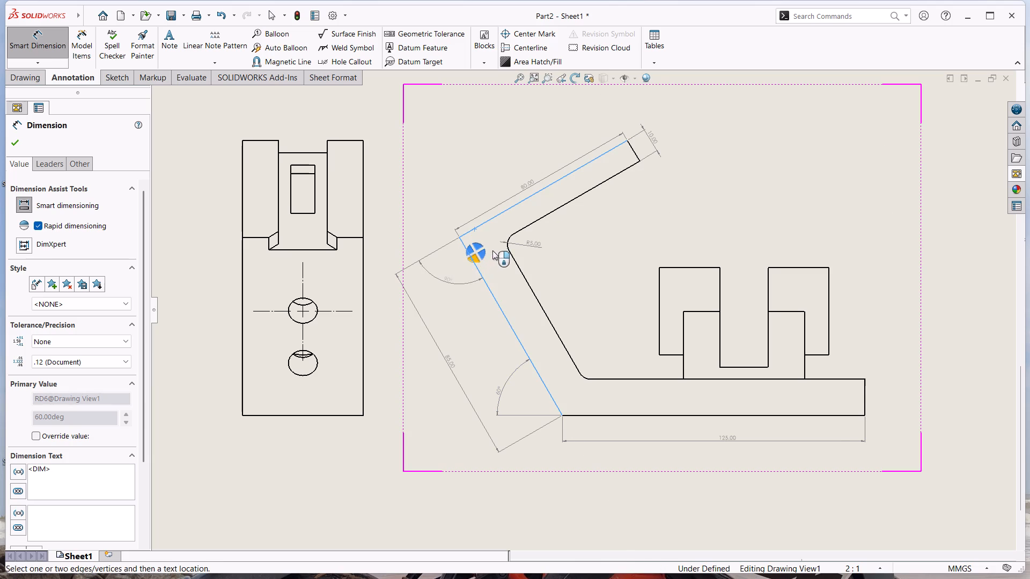
click(426, 229)
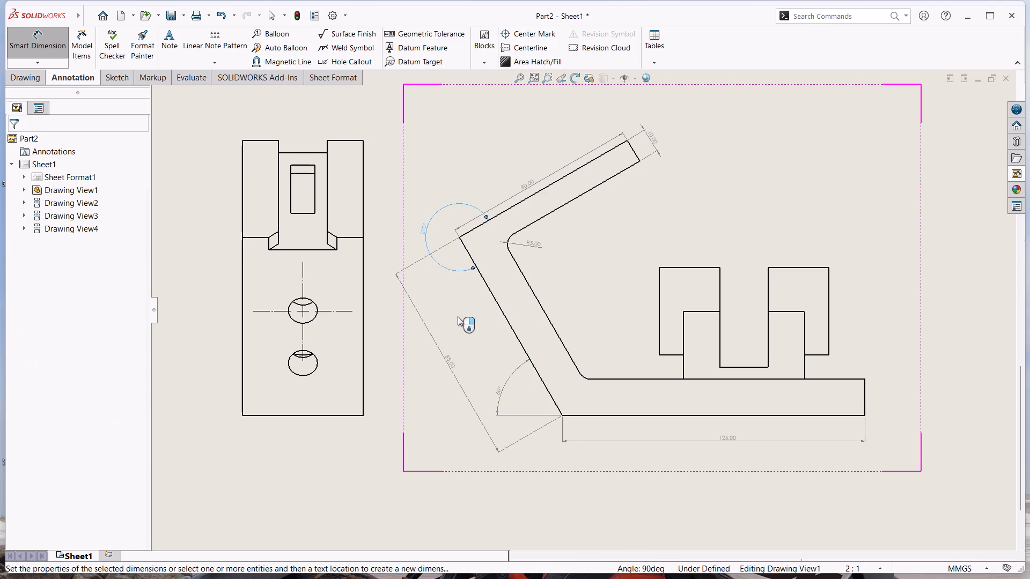
click(458, 316)
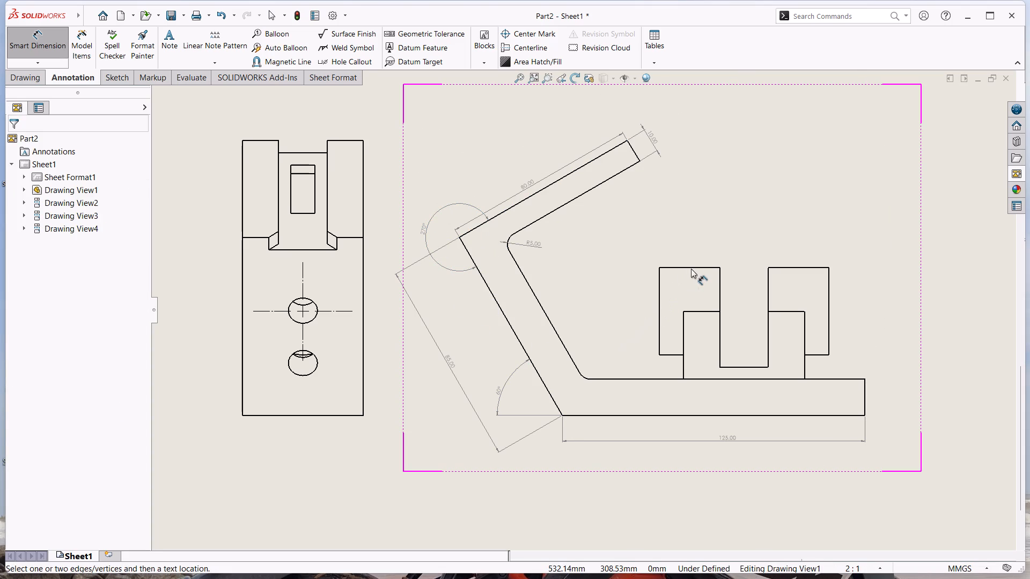
Dimension the widths of both cylindrical bosses in the front view and the diameter of the one nearest the base's free end.
click(690, 269)
click(688, 267)
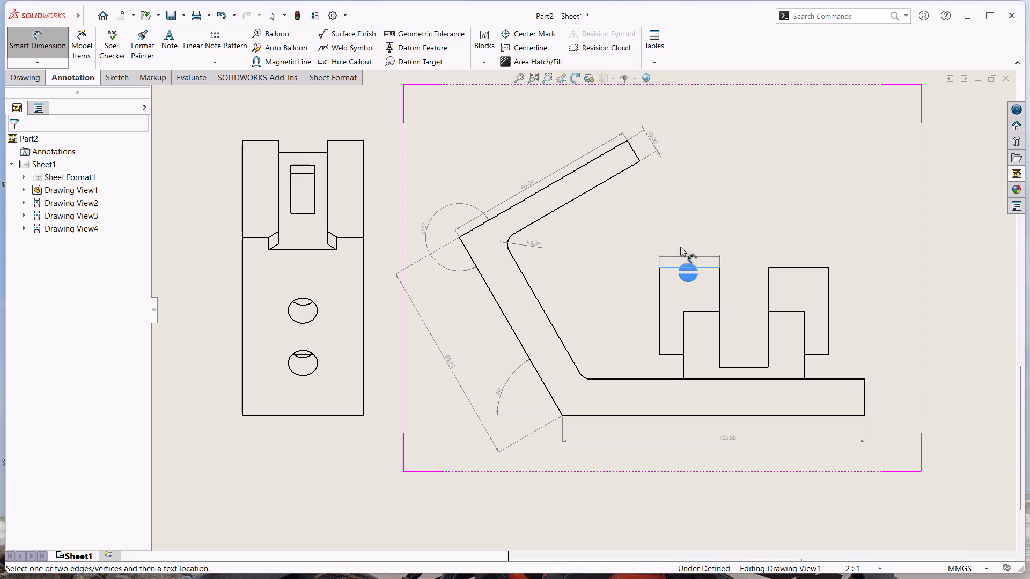
click(680, 241)
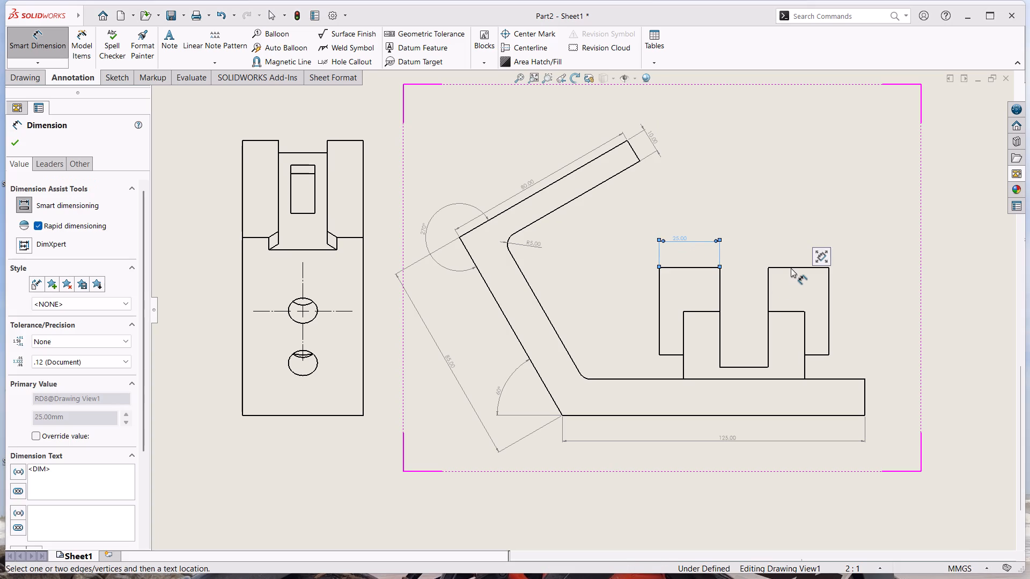
click(790, 267)
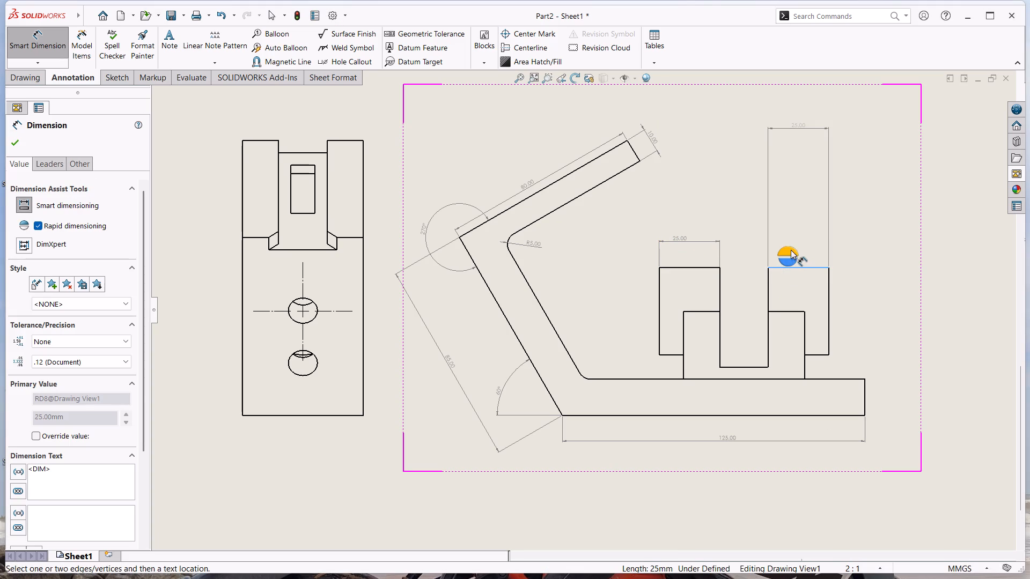
click(814, 250)
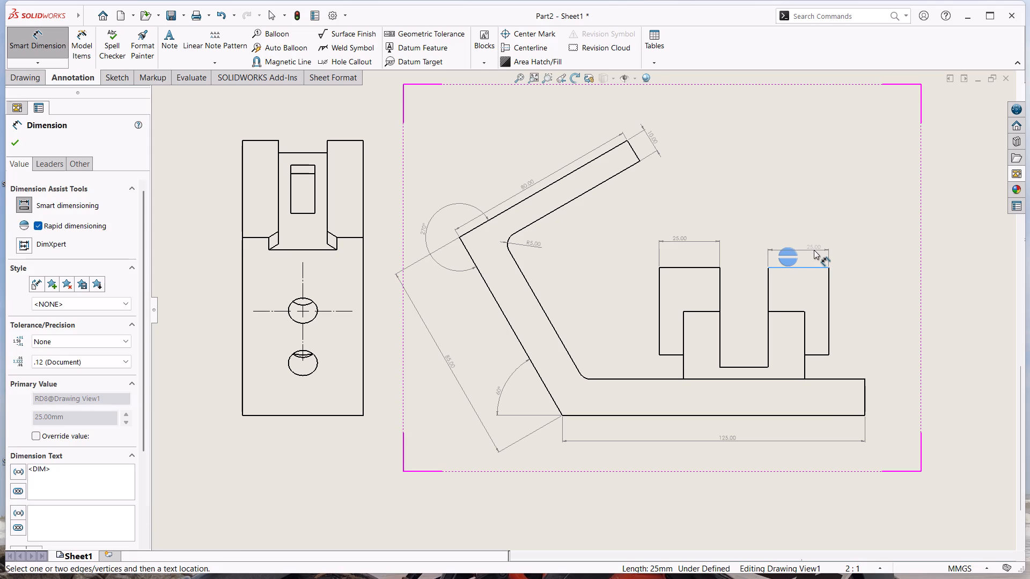
click(828, 317)
click(848, 311)
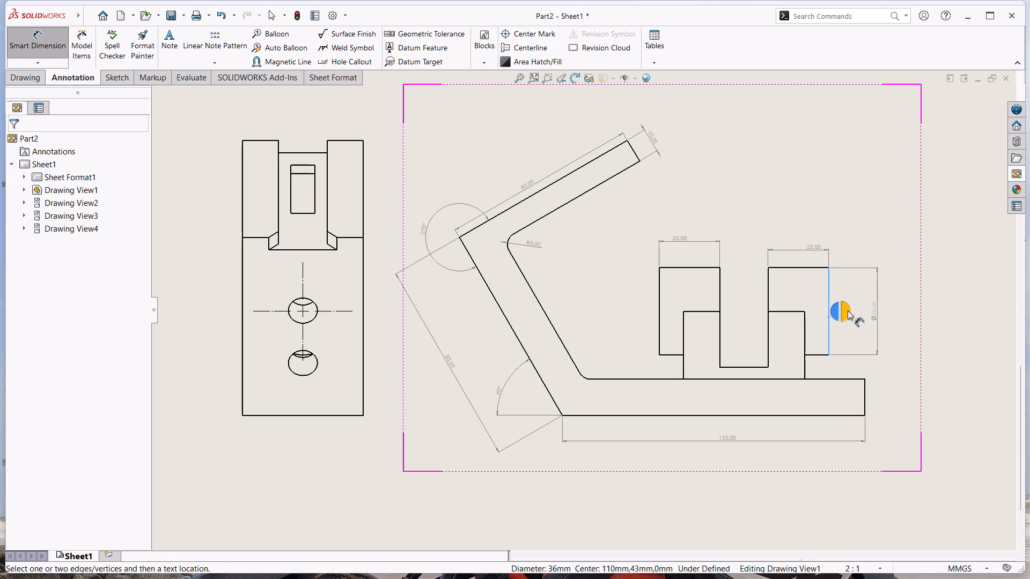
Dimension the boss support's height above the base and the base plate's thickness at its free end in the front view.
click(703, 313)
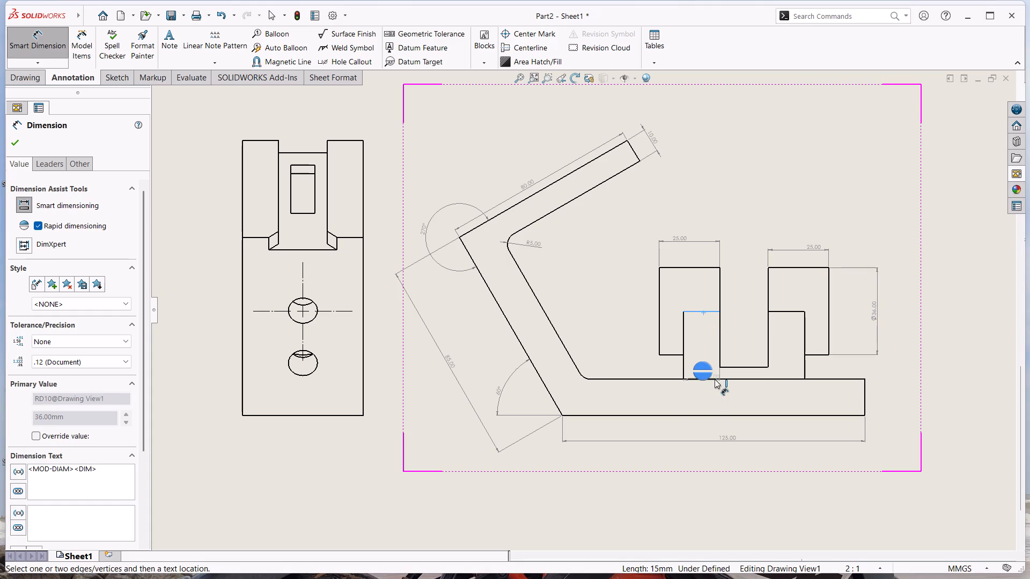
click(716, 379)
click(634, 339)
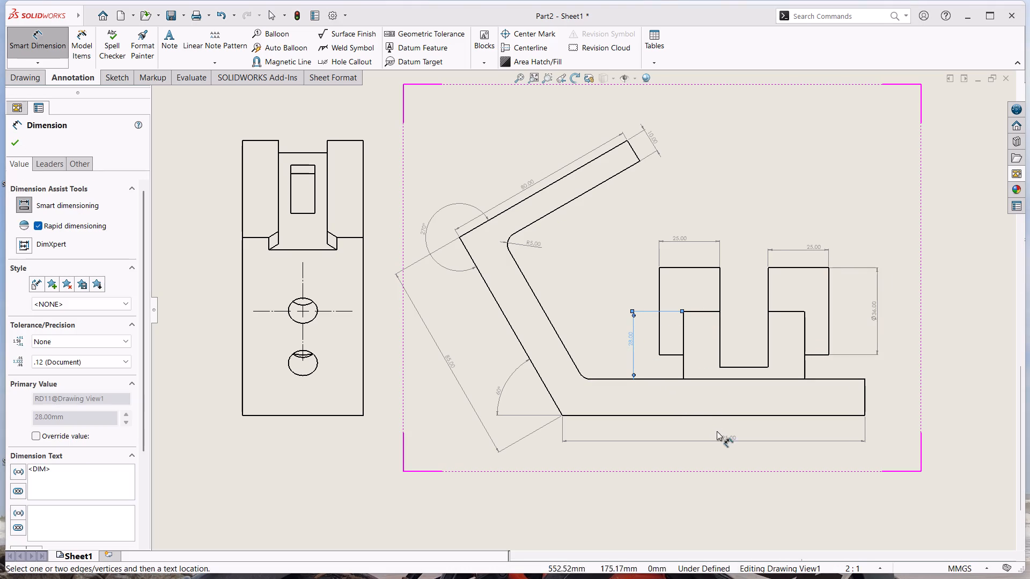
click(864, 402)
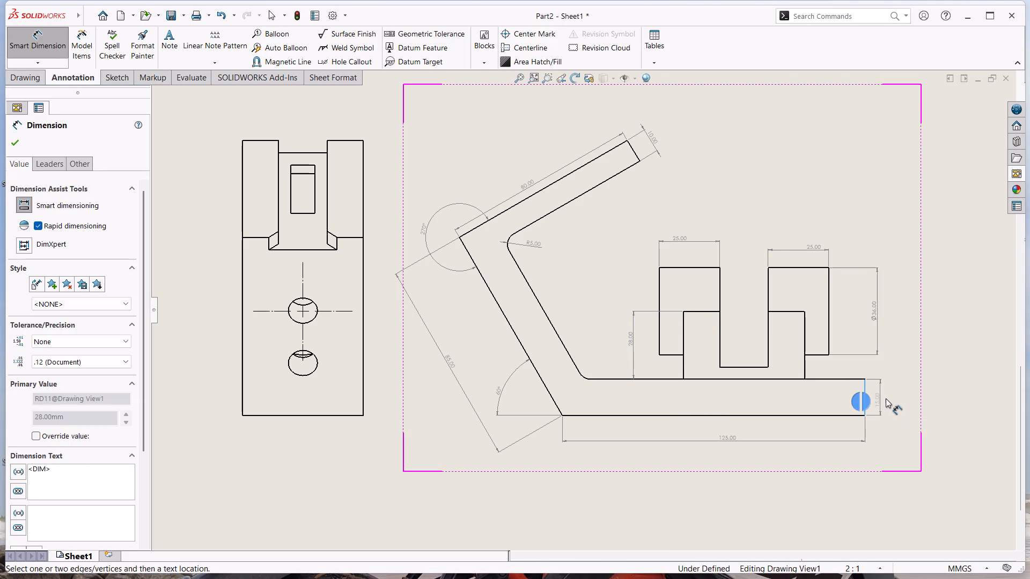
click(887, 398)
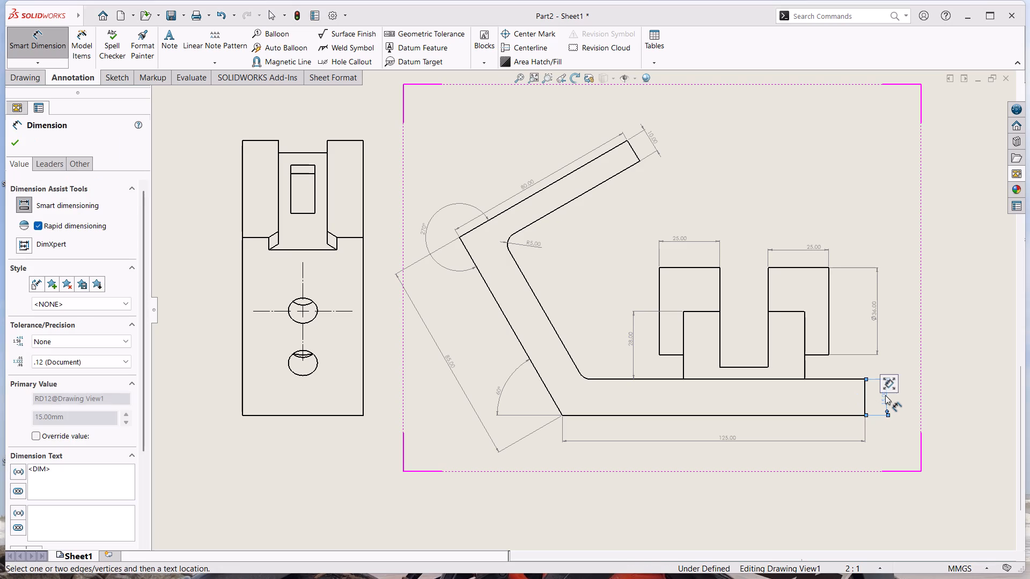
Dimension the width of the support upright nearest the base's free end and the gap between the two bosses in the front view.
click(769, 343)
click(805, 338)
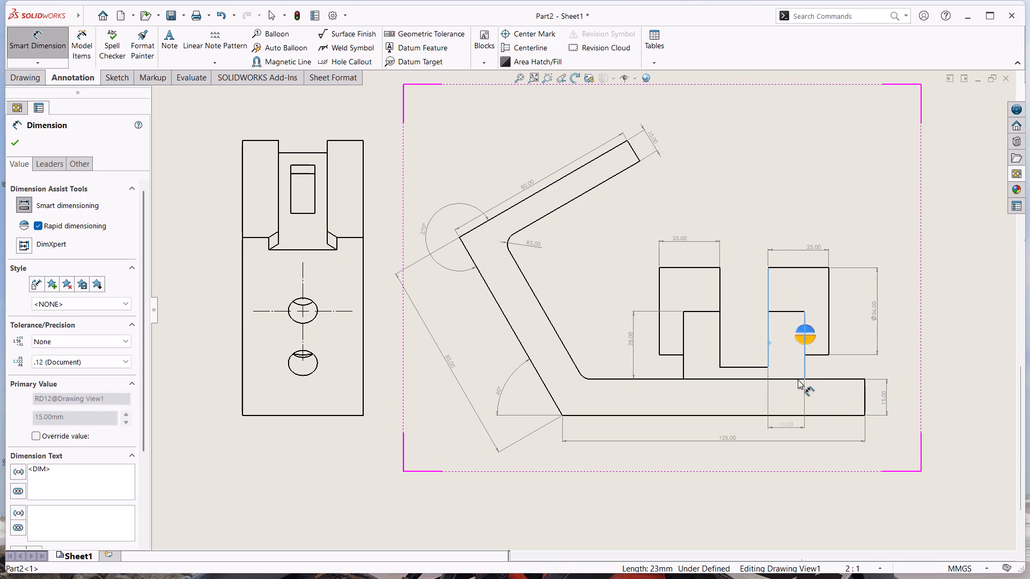
click(788, 428)
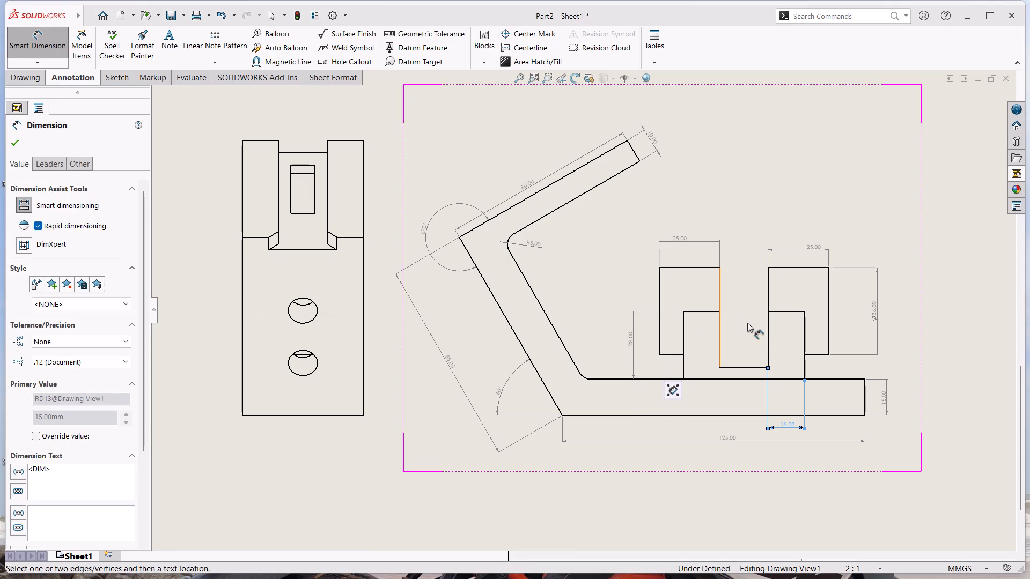
click(769, 345)
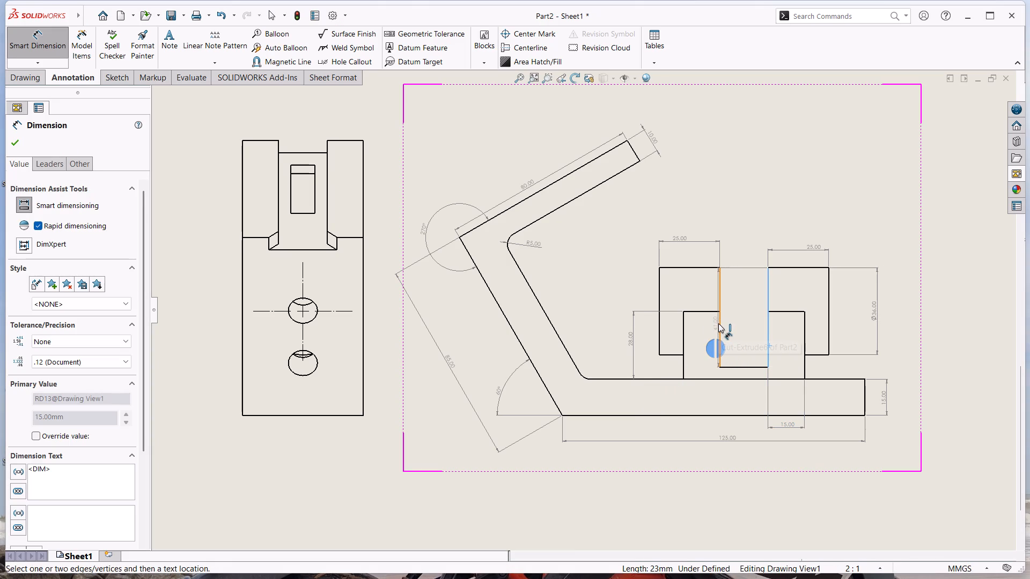
click(719, 323)
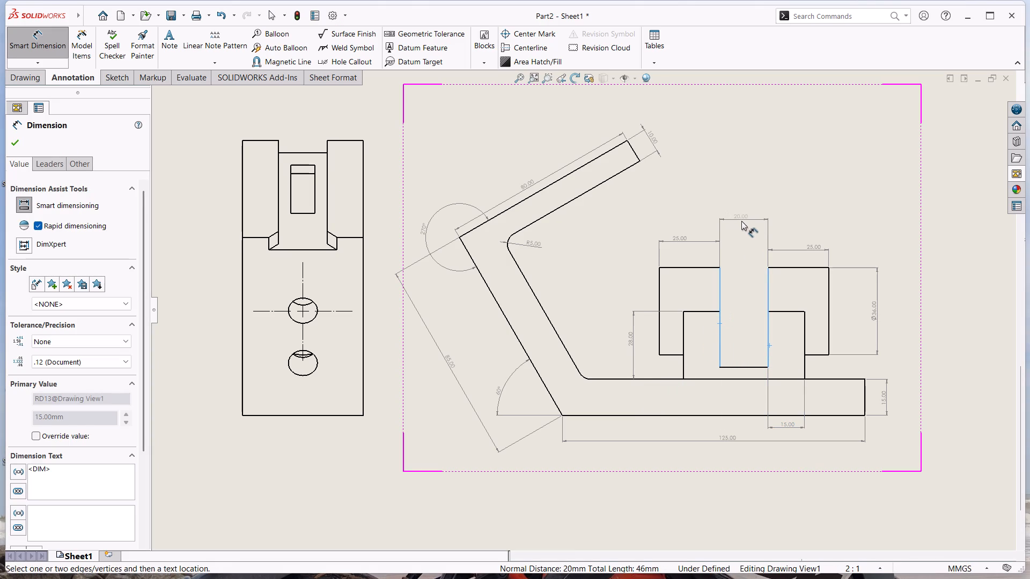
click(741, 221)
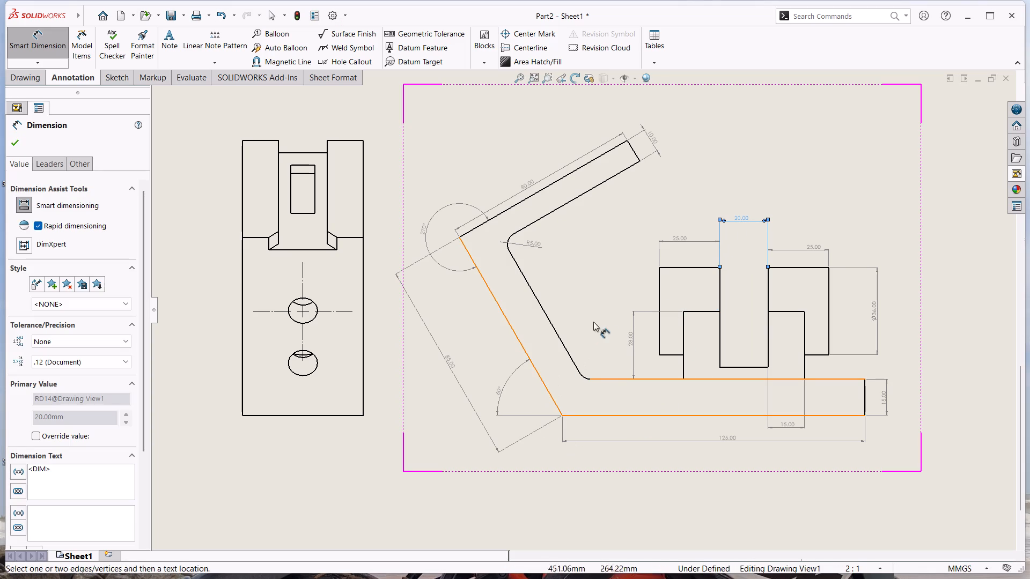
Dimension the radius of the lower of the two holes in the left view.
scroll(546, 253, up, 2)
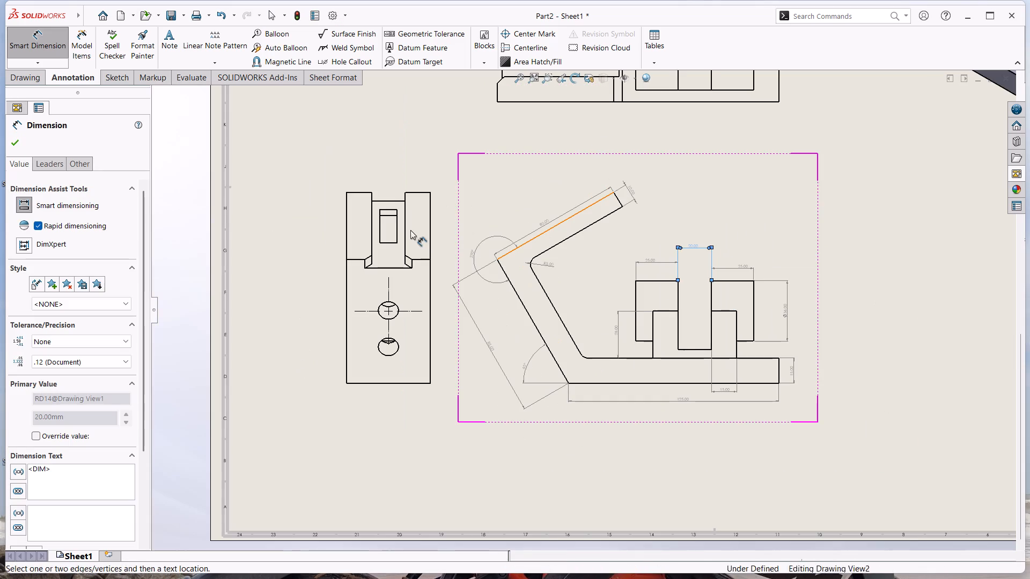
scroll(416, 244, down, 1)
scroll(428, 305, down, 2)
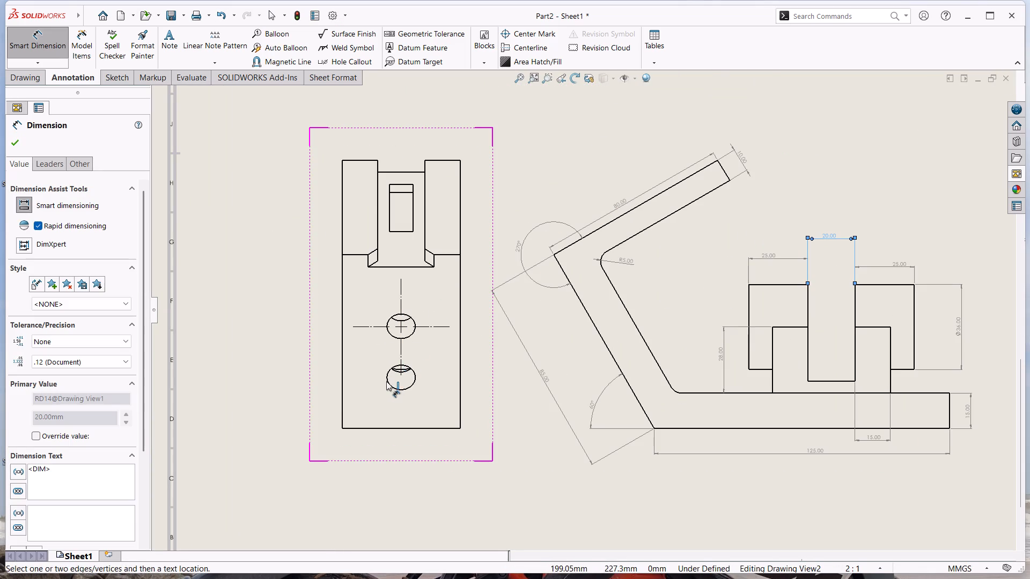
click(388, 380)
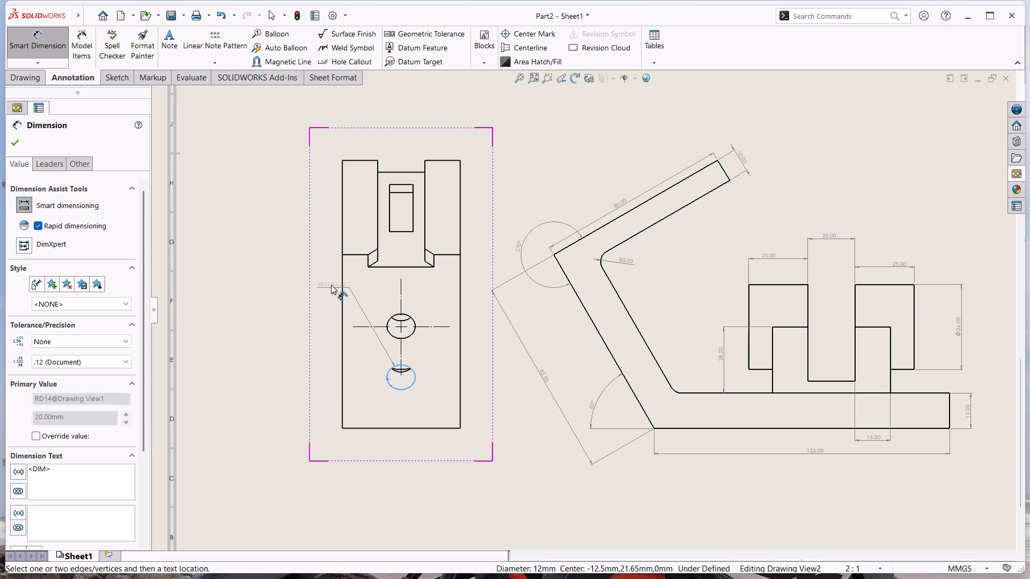
click(331, 285)
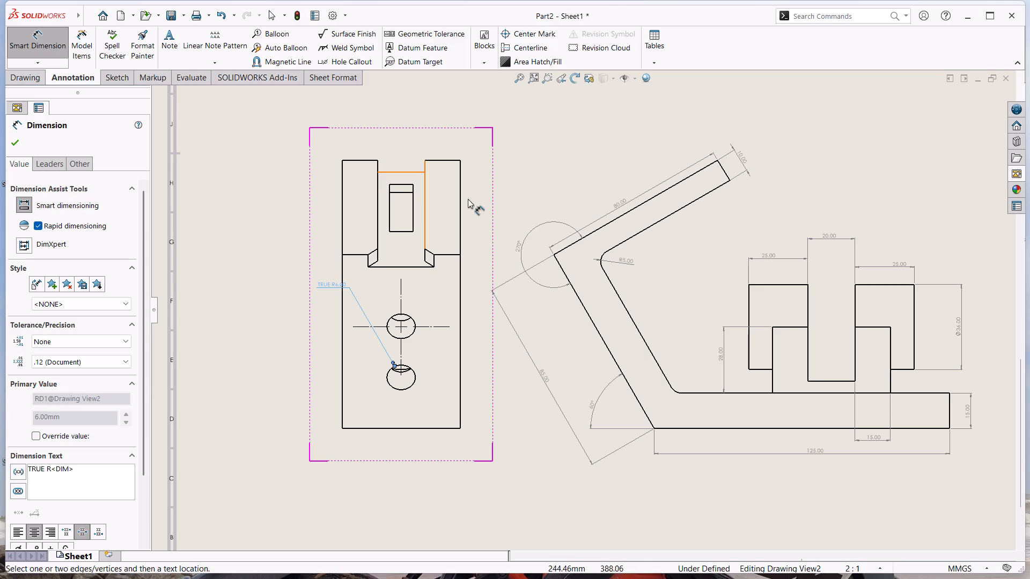
Dimension the distance in the top view from the slot's end to the channel's end edge at the flange's free end.
scroll(533, 188, up, 5)
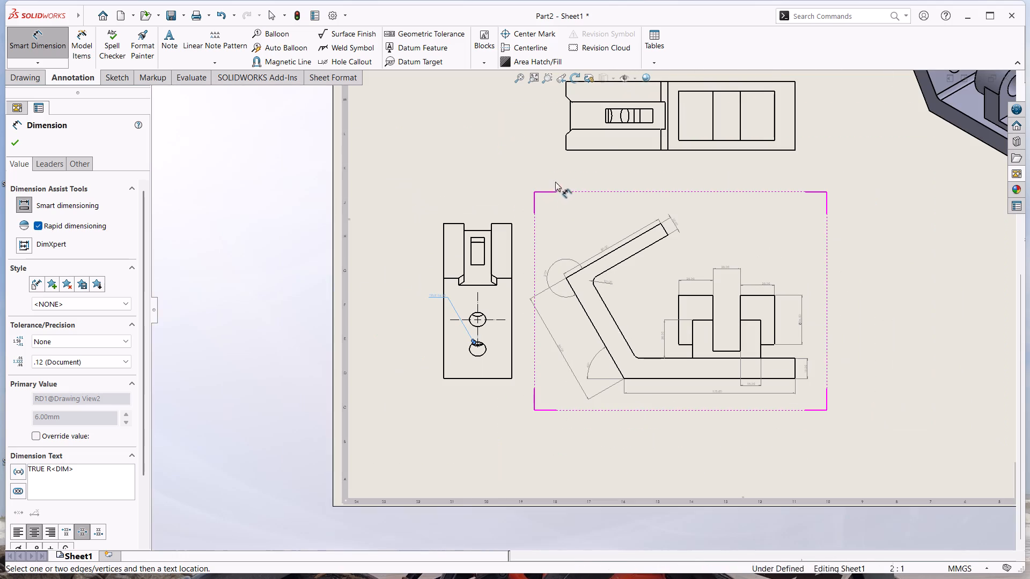
scroll(620, 119, down, 3)
scroll(630, 215, down, 3)
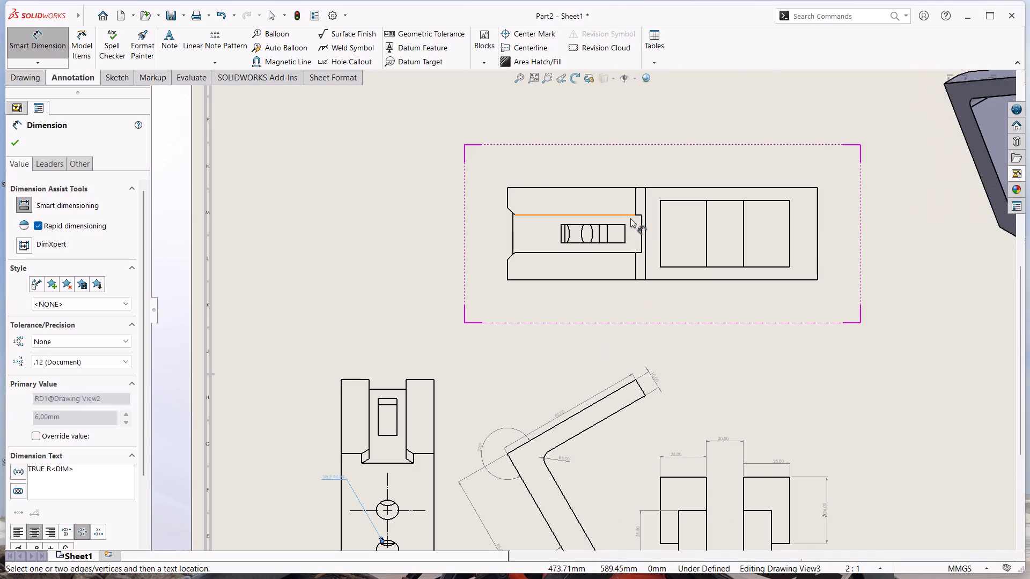
click(641, 232)
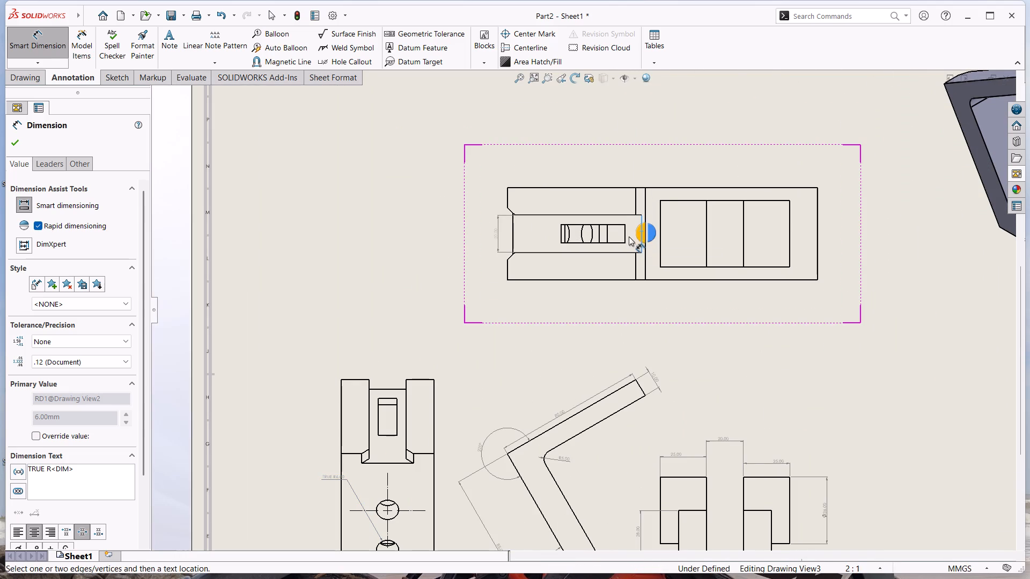
click(624, 235)
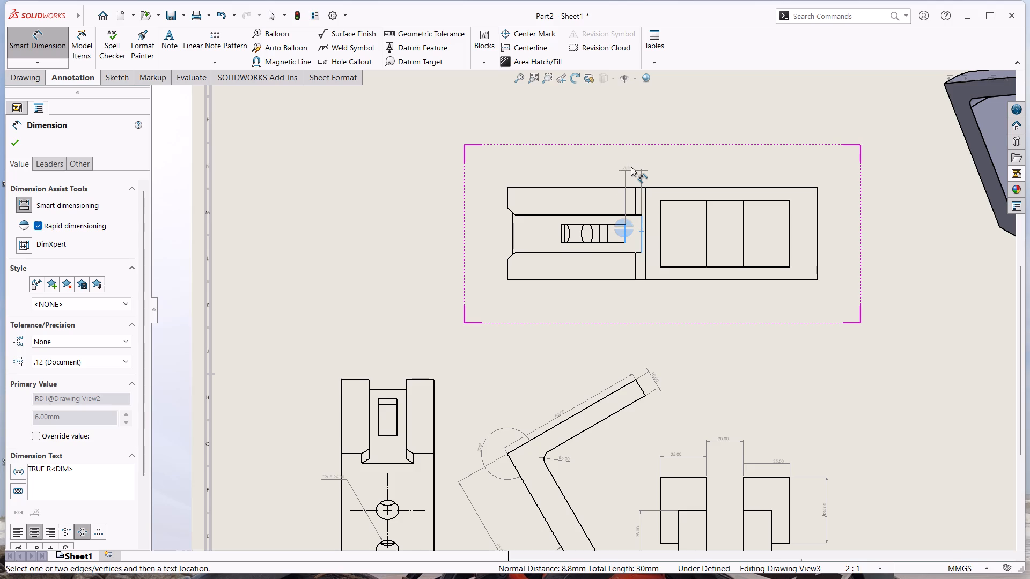
click(633, 165)
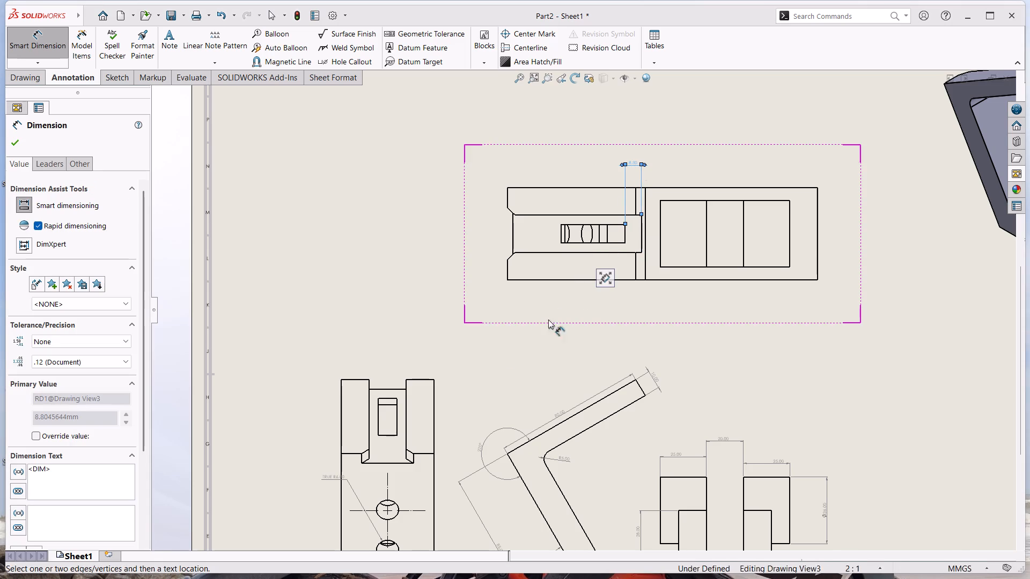
Dimension the height of the rectangular slot in the left view.
click(382, 436)
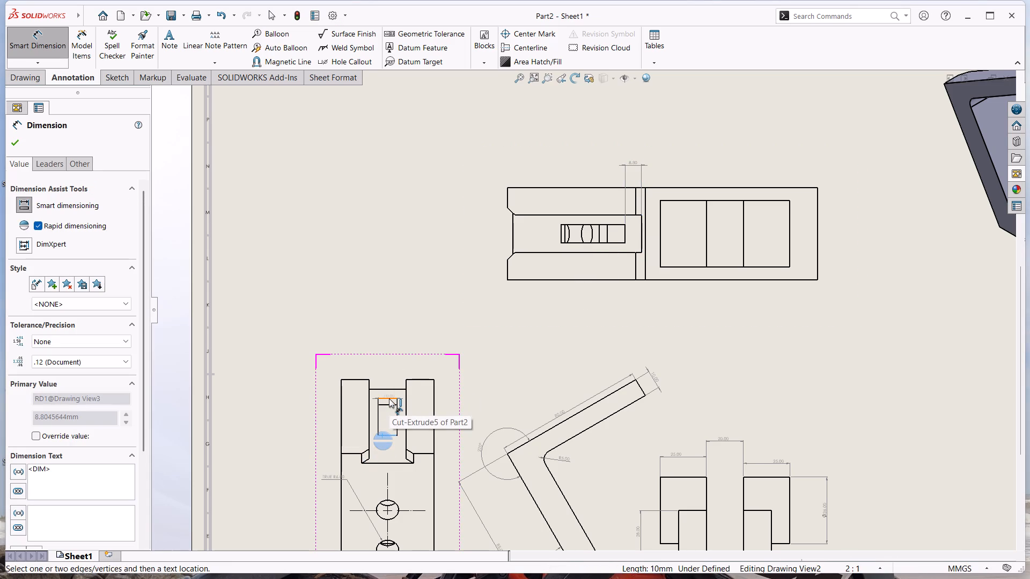
click(389, 398)
scroll(333, 423, down, 3)
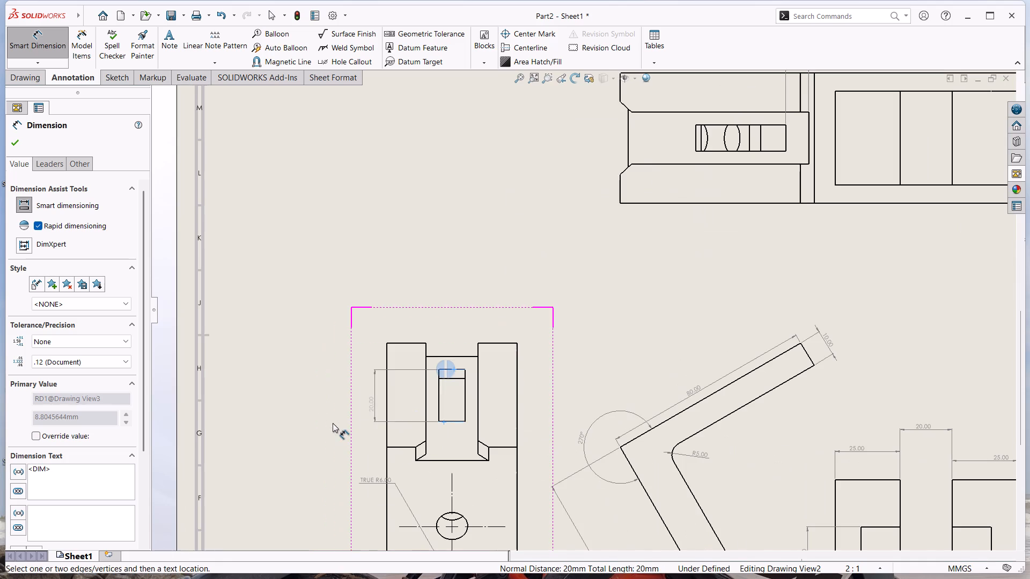
click(366, 400)
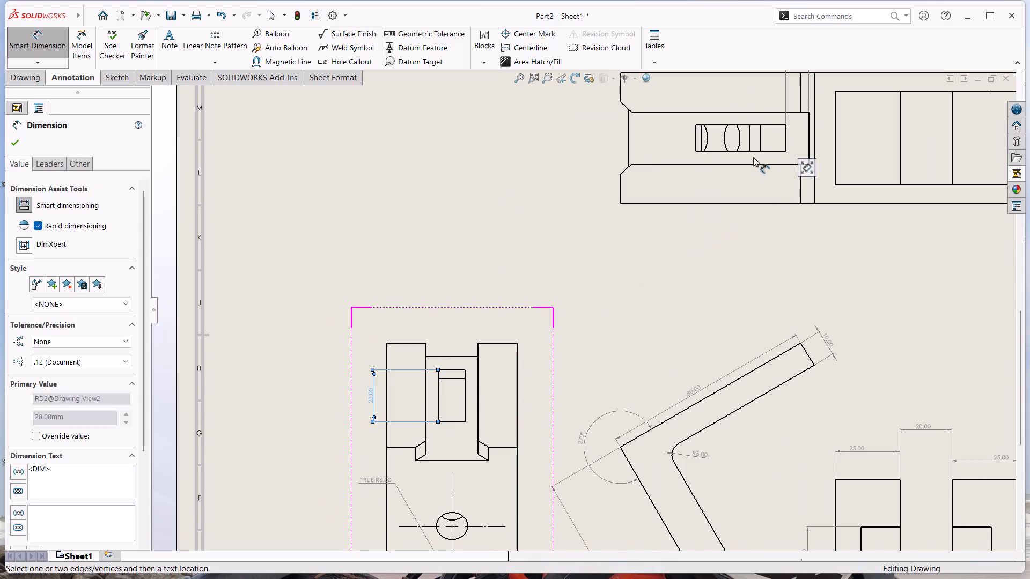
Dimension the length of the slot in the top view, placing the dimension below it, and leave the dimension tool.
click(695, 140)
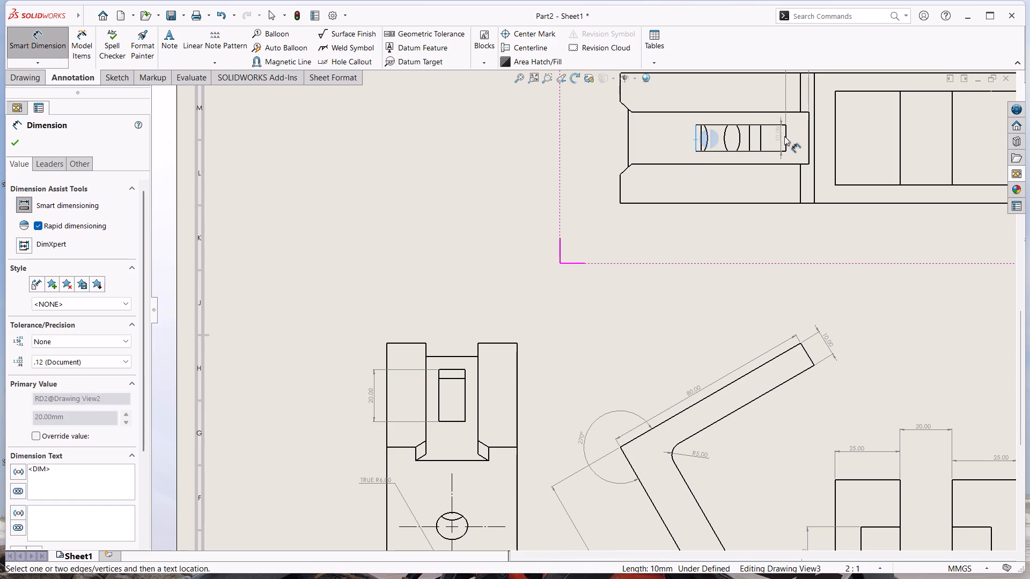
click(785, 138)
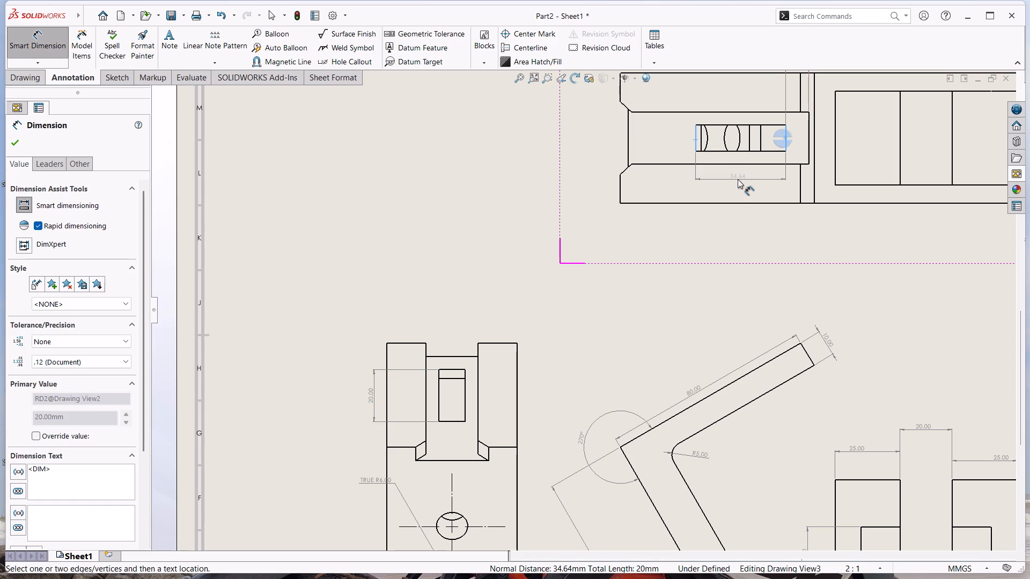
scroll(737, 180, down, 2)
scroll(737, 180, up, 2)
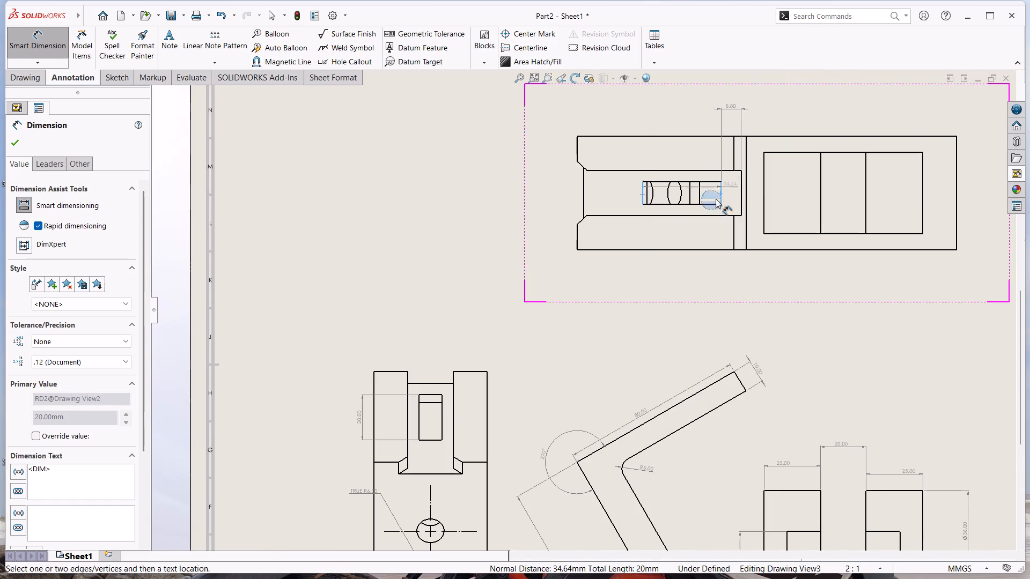
click(684, 229)
key(Escape)
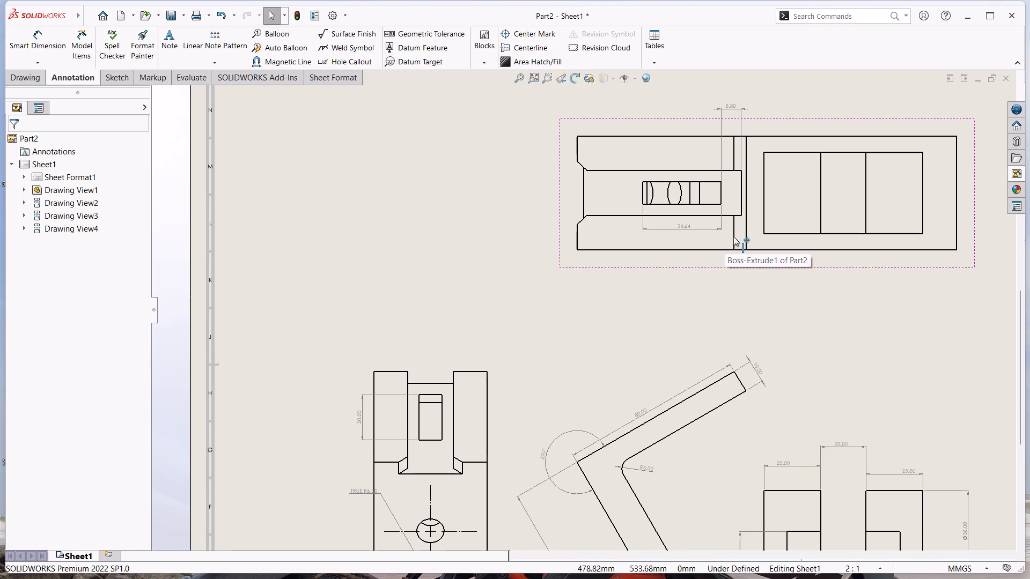
Dimension the top view from the flange's outer bend edge to the channel's end edge at the flange's free end.
click(740, 199)
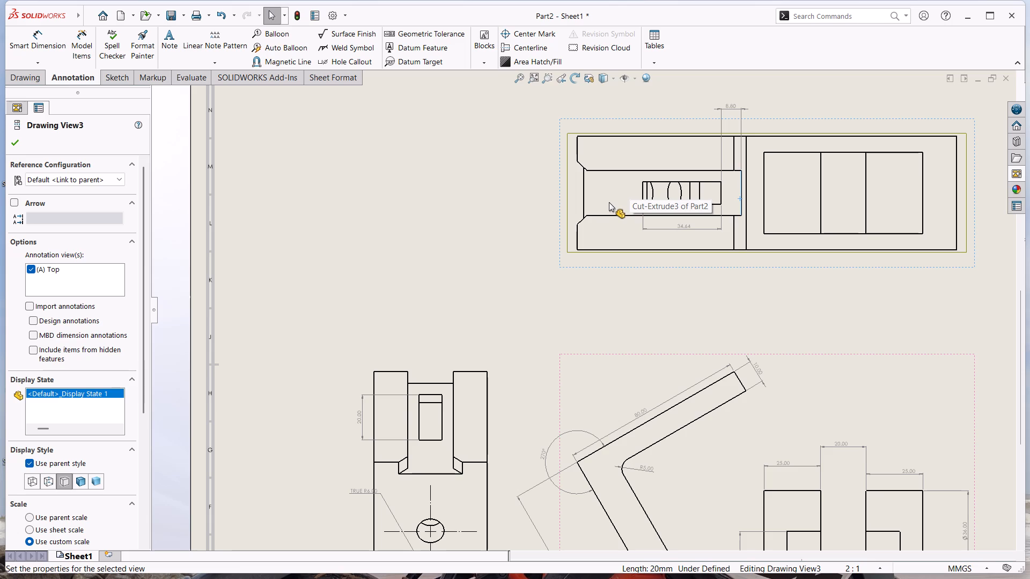
click(582, 191)
click(583, 191)
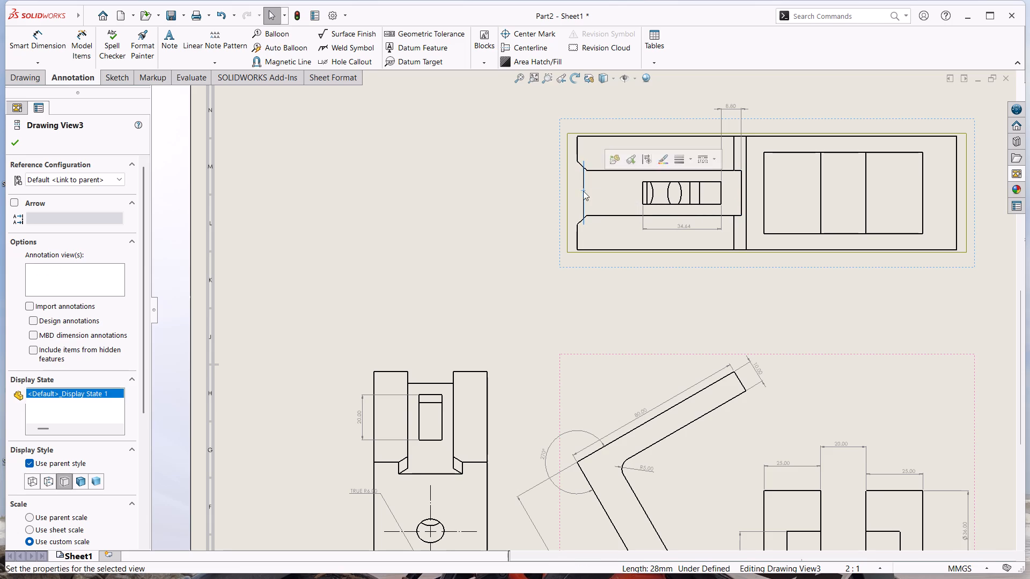
click(37, 47)
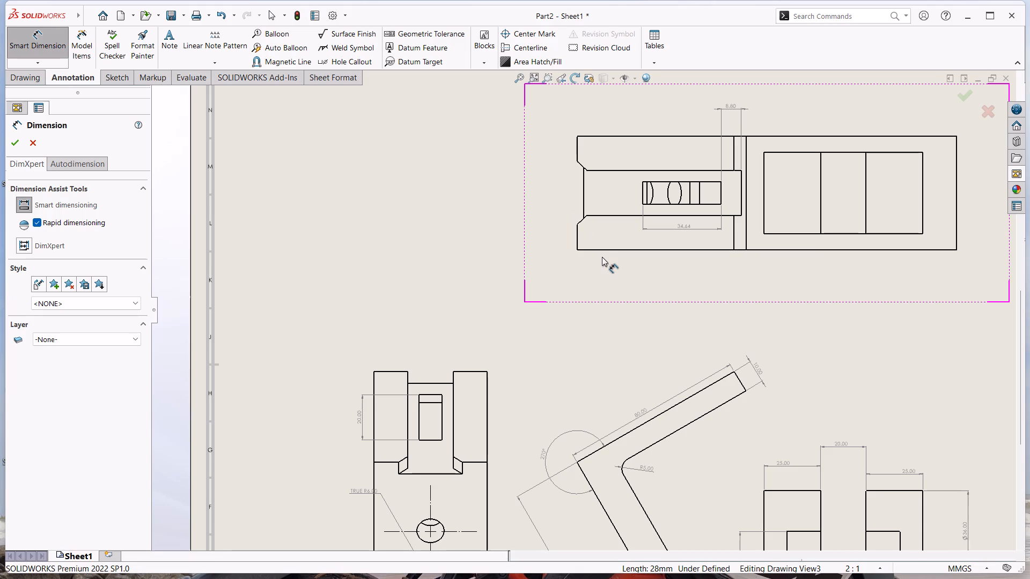
click(742, 194)
click(584, 195)
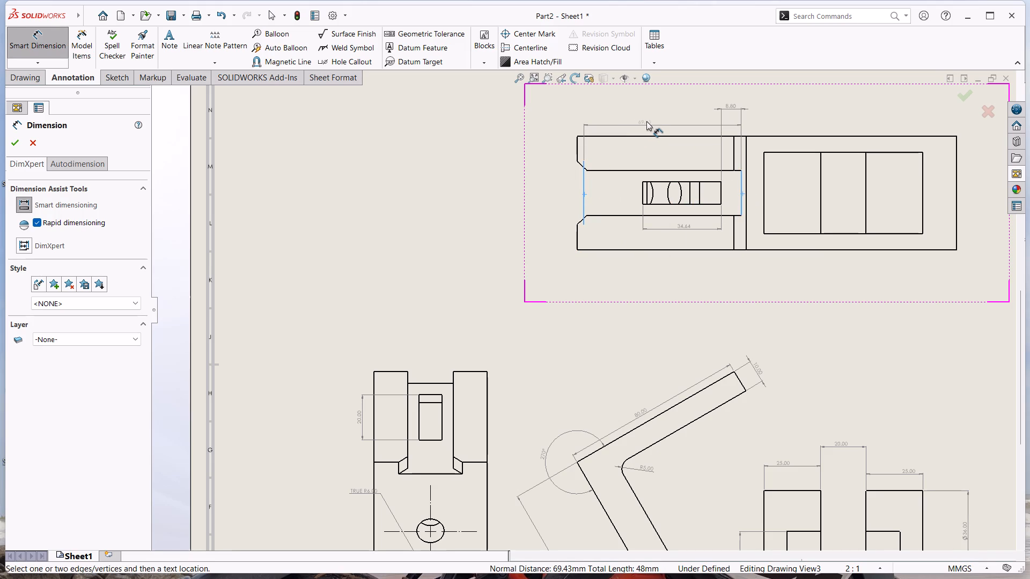
key(Escape)
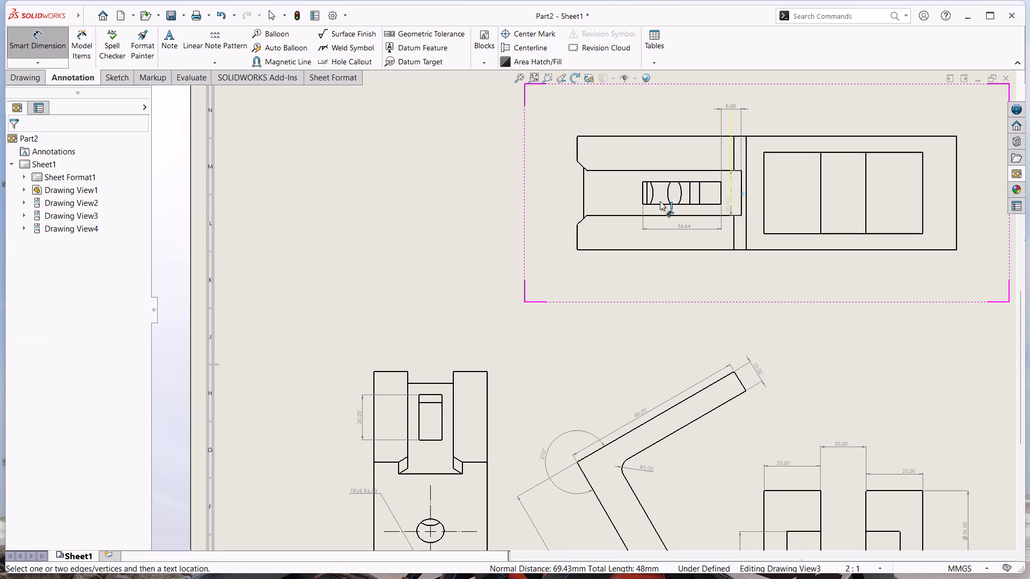
click(577, 147)
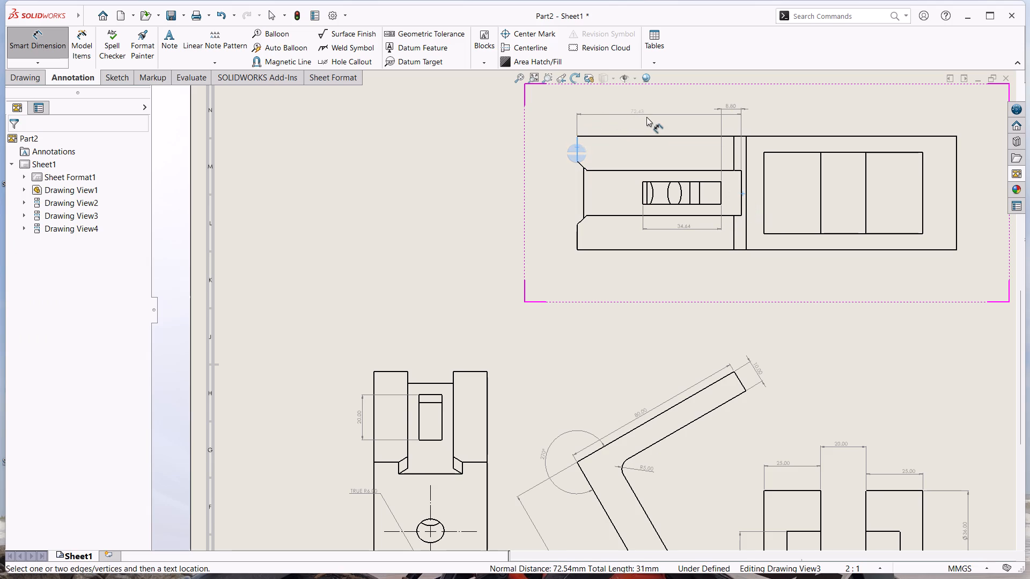
click(659, 121)
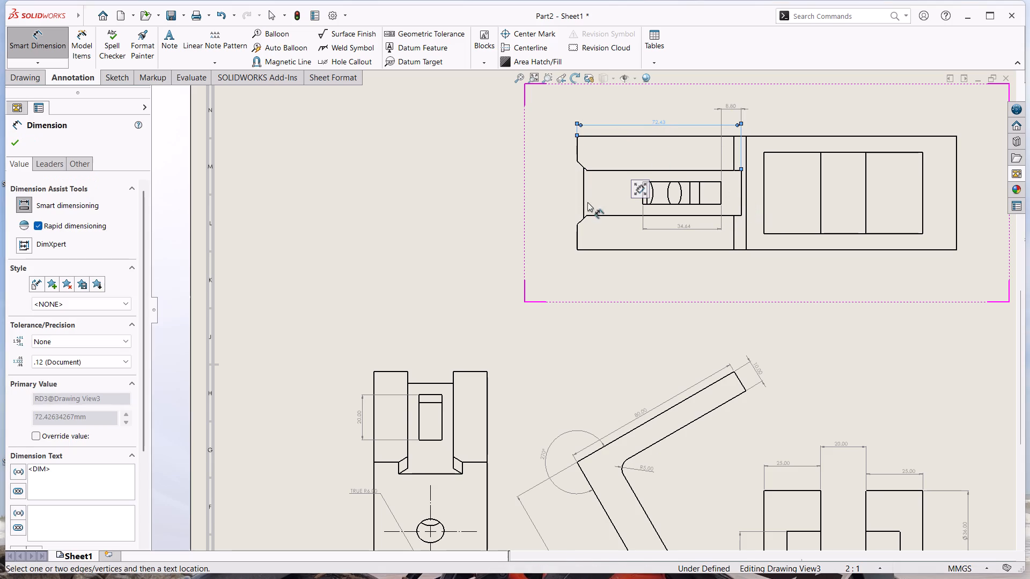
Dimension the width across the outer corners of the channel's chamfered mouth at the bend end in the top view.
click(577, 161)
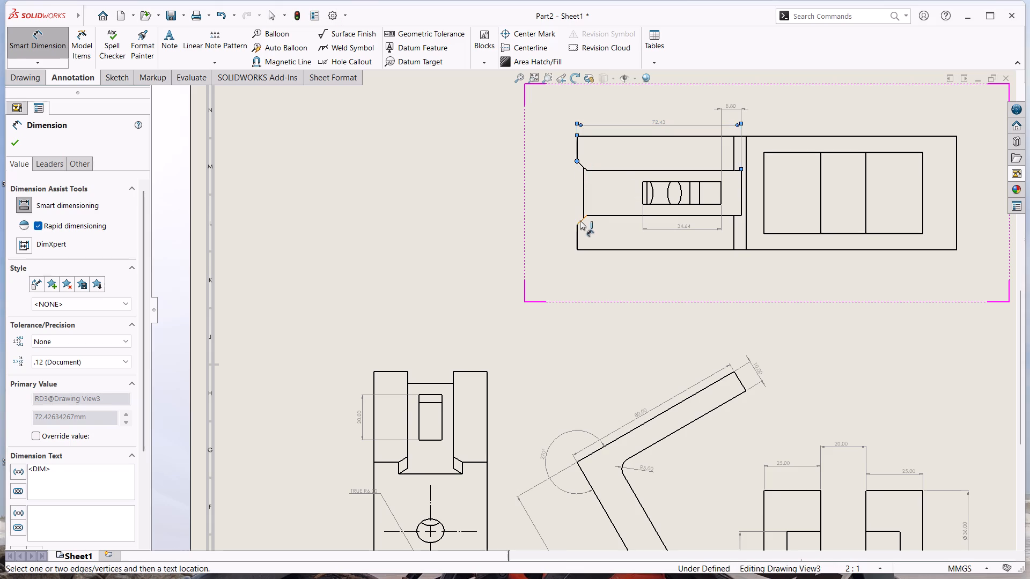
click(576, 225)
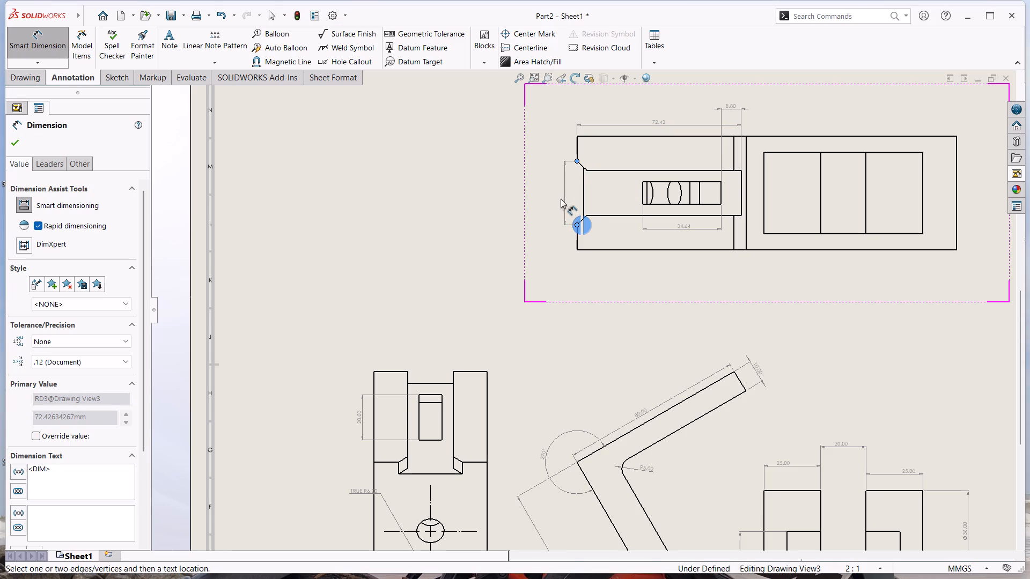
click(558, 183)
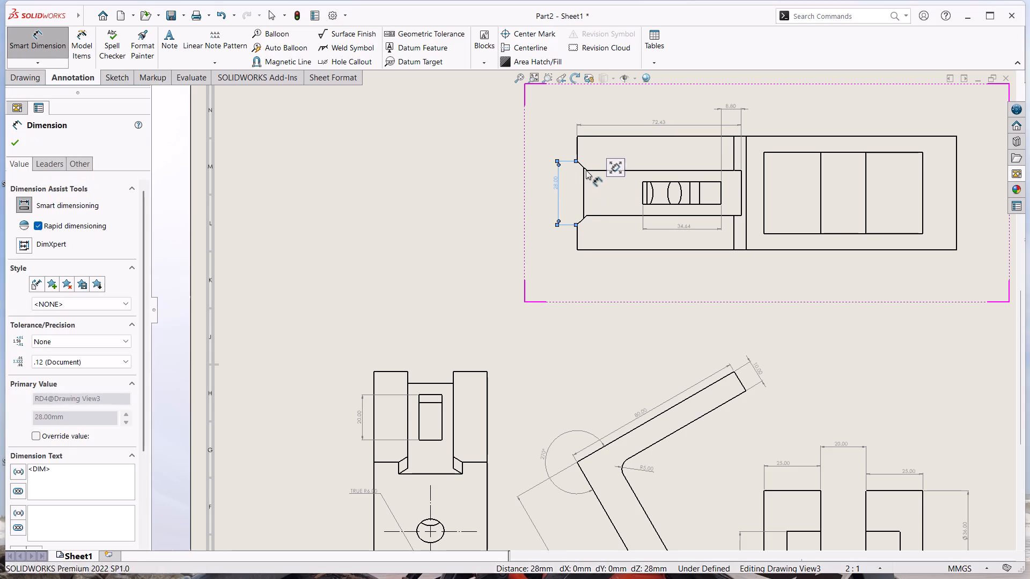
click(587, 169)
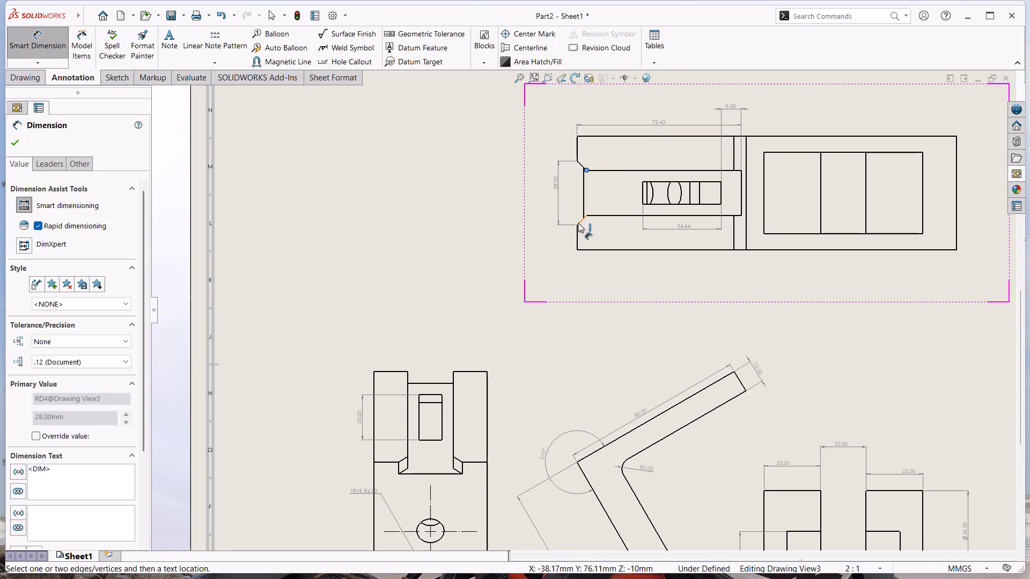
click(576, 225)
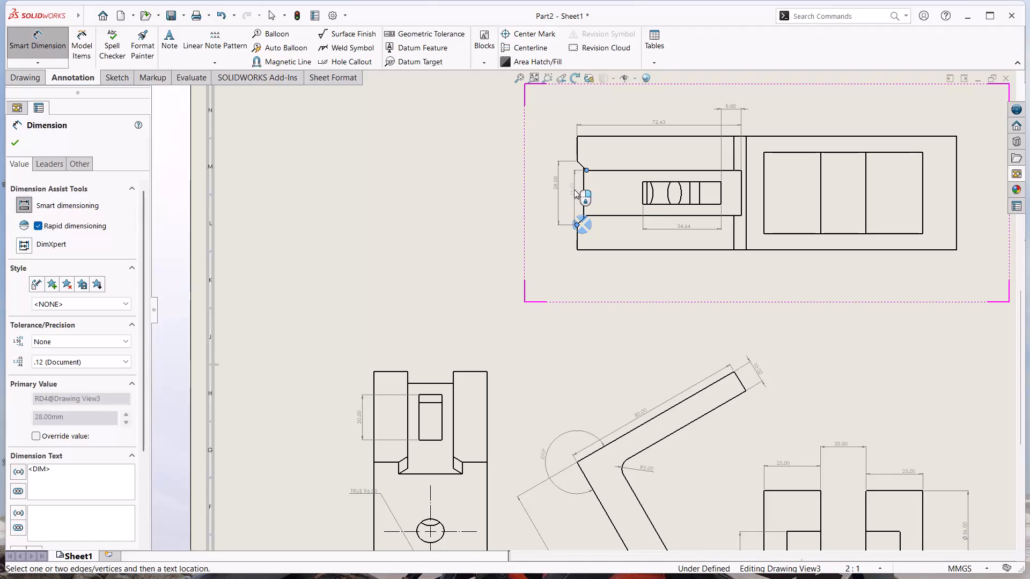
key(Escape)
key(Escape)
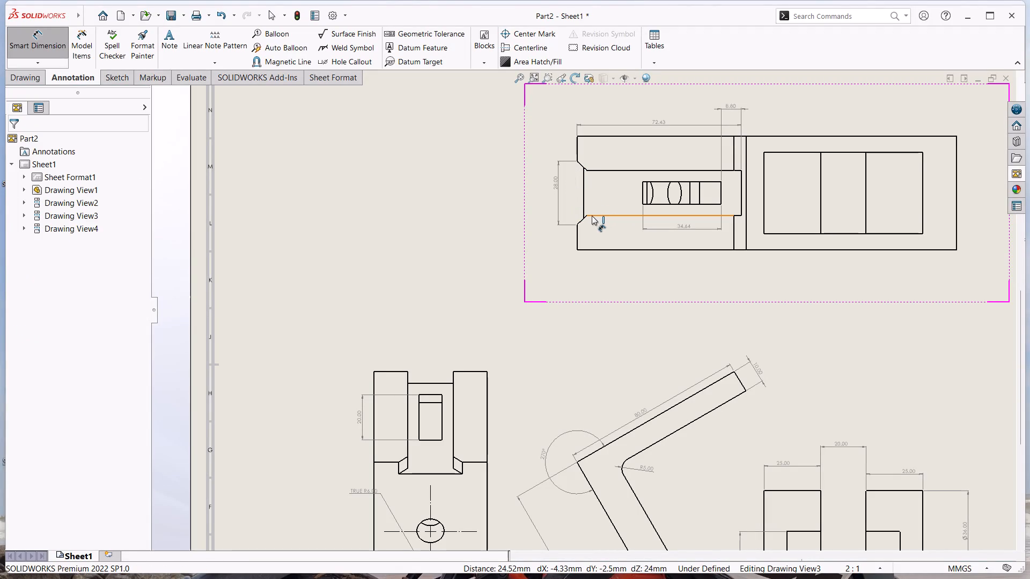
Dimension the channel's width between its two long side edges in the top view, placing it inside the chamfered mouth's width dimension.
click(592, 216)
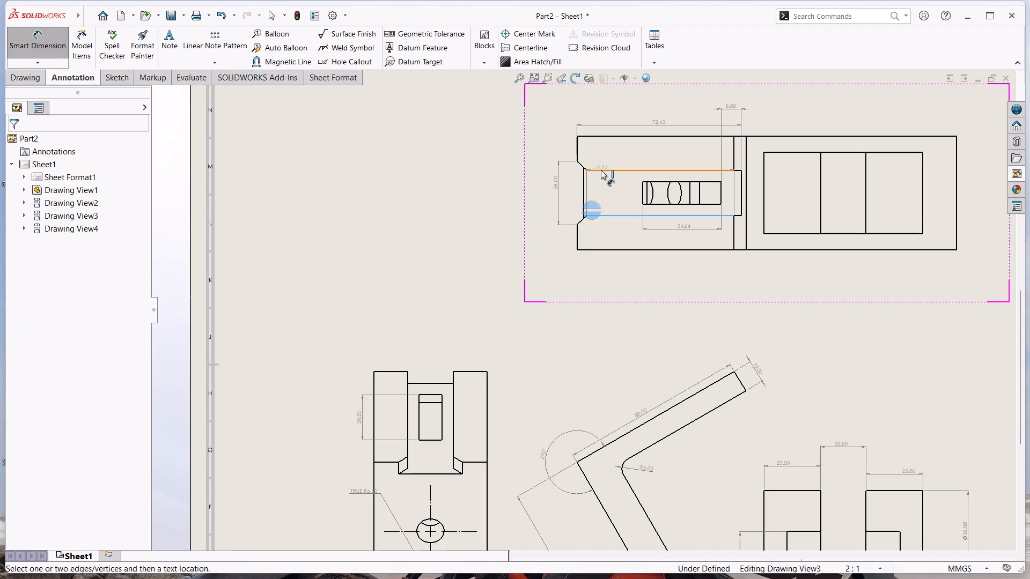
click(601, 170)
click(570, 191)
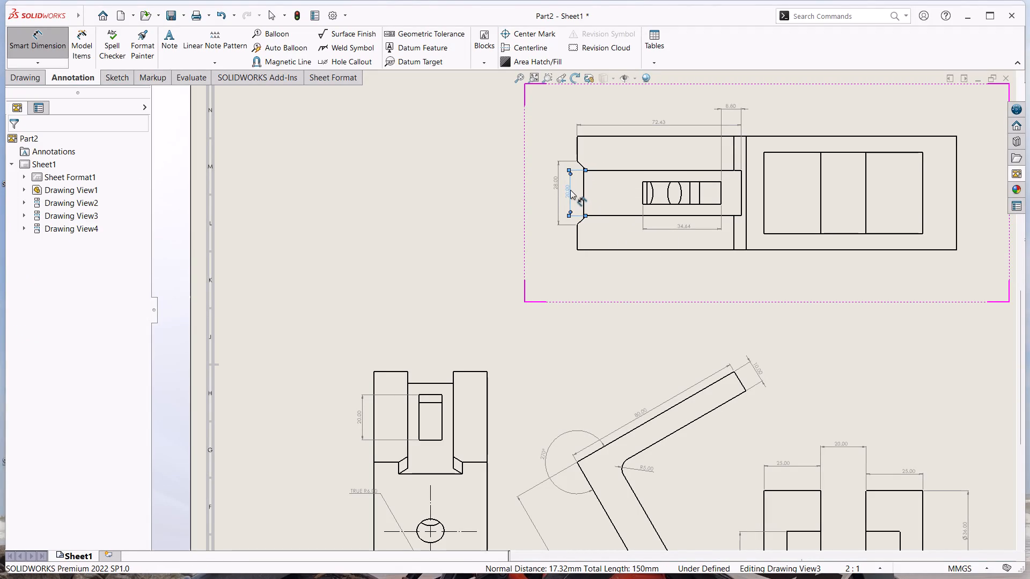
click(681, 345)
Dimension the base plate's full width along its free end edge in the top view, placing the dimension outside the outline.
scroll(769, 260, up, 3)
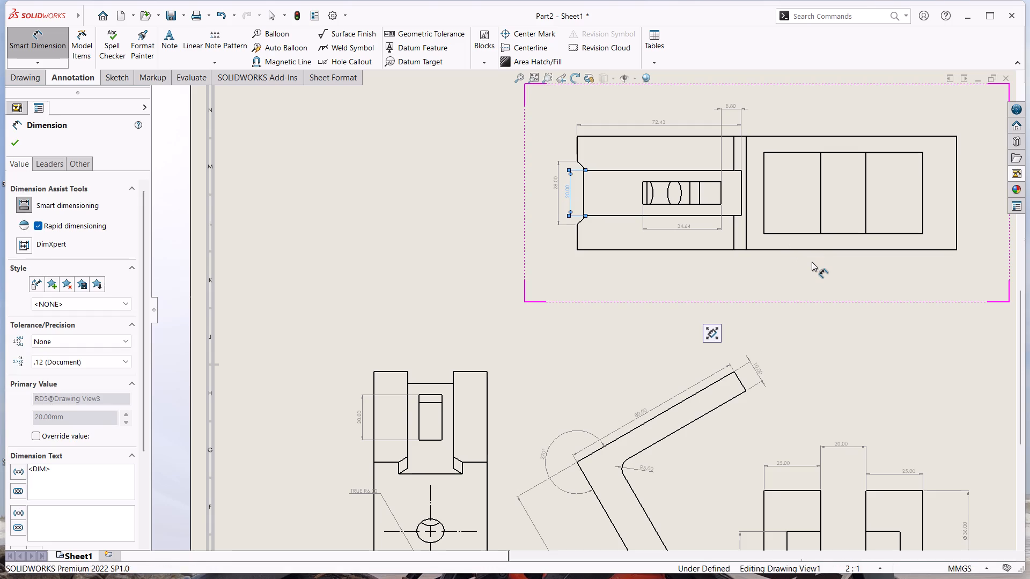
scroll(812, 261, up, 5)
scroll(799, 286, down, 4)
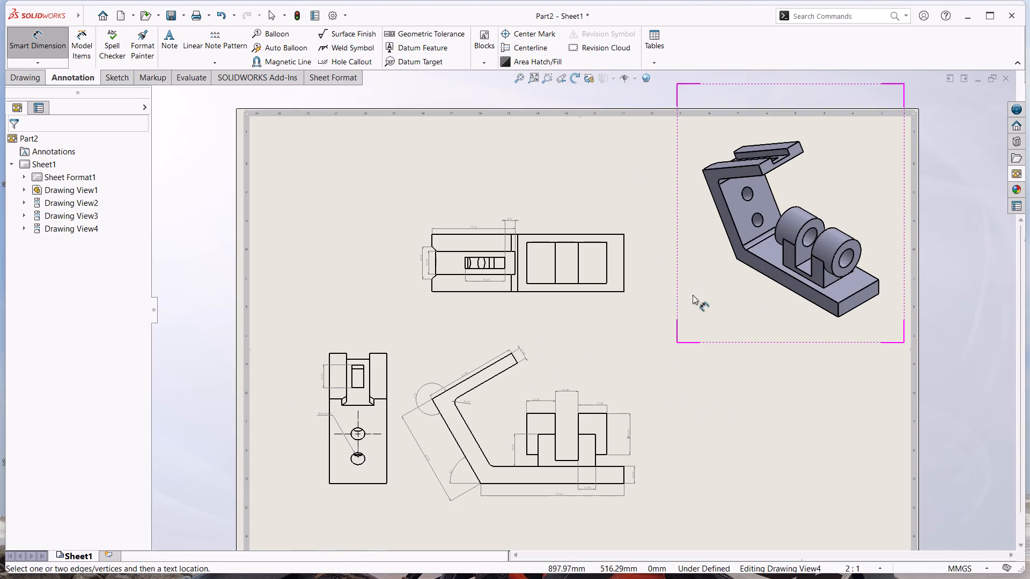
click(624, 263)
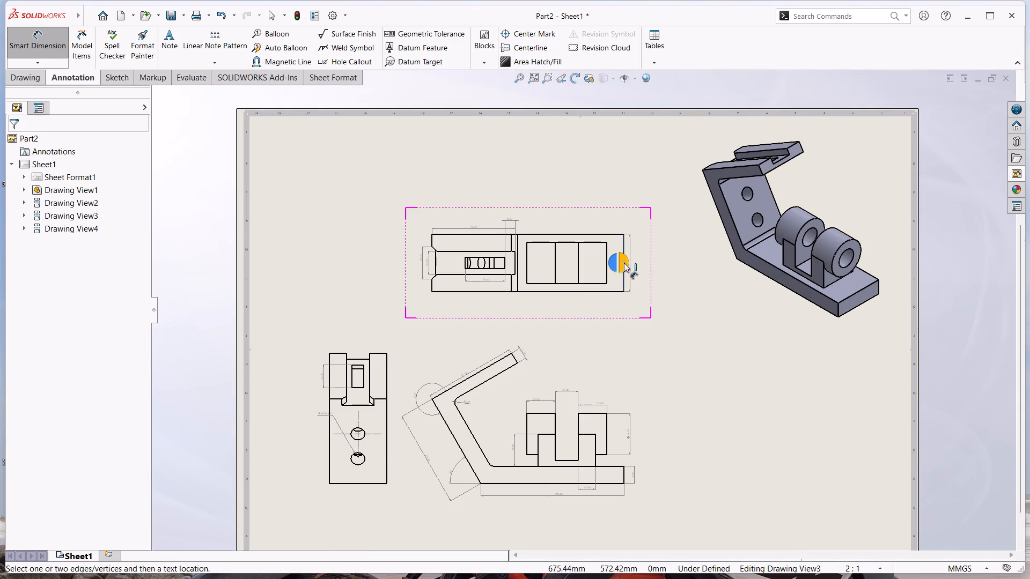
click(638, 259)
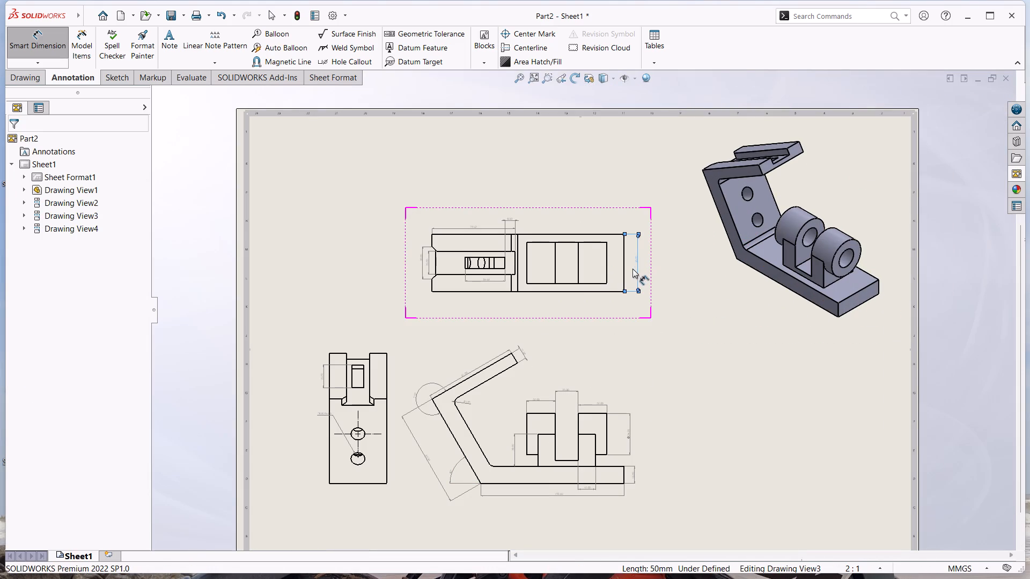
Dimension the bracket's overall length along the lower edge of the top view, placing it below the view, and leave the dimension tool.
click(525, 293)
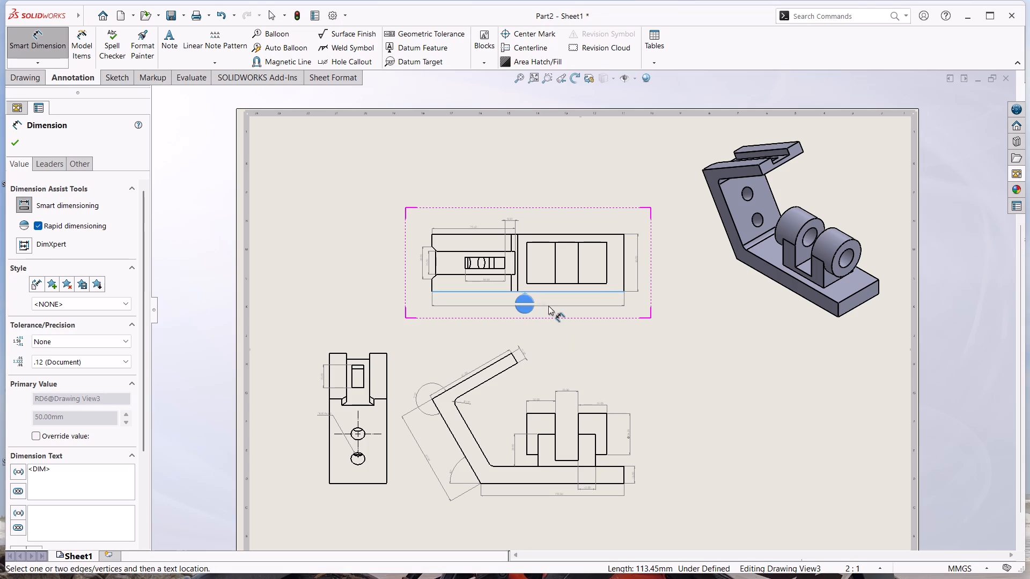
click(553, 303)
key(Escape)
click(689, 403)
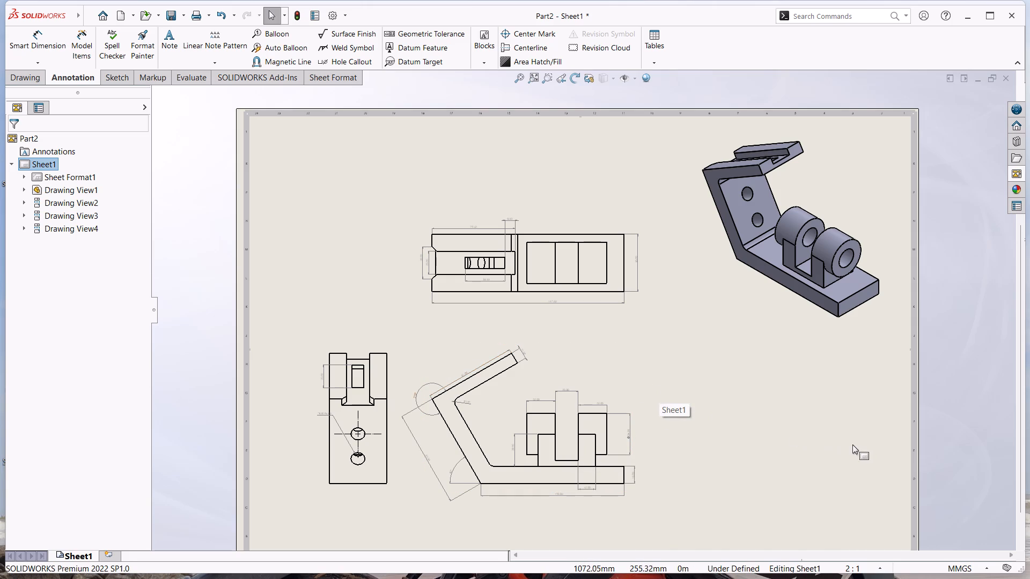
Save the finished drawing as a PDF file named Part2 in the current folder.
scroll(721, 345, up, 2)
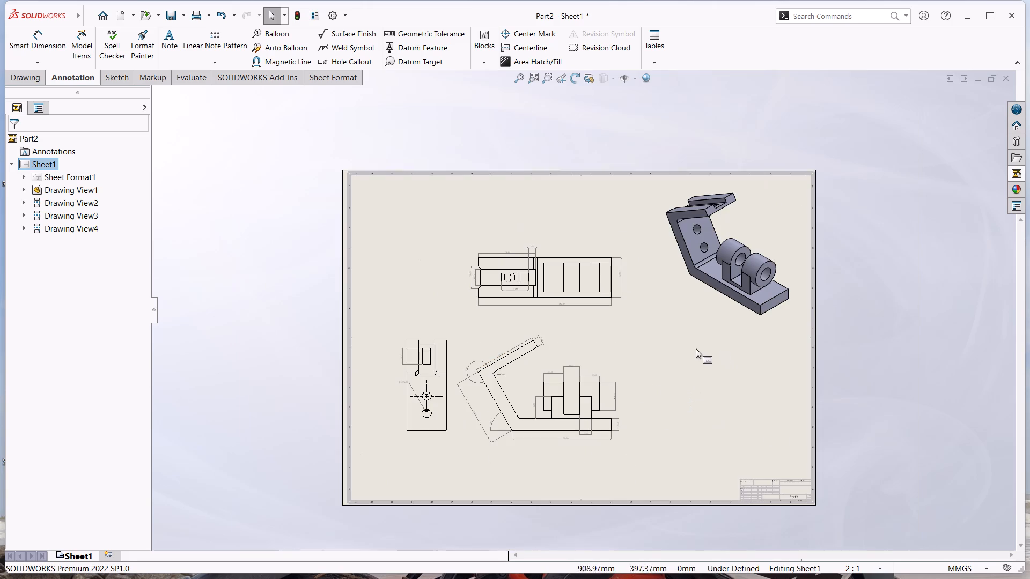
scroll(696, 344, down, 1)
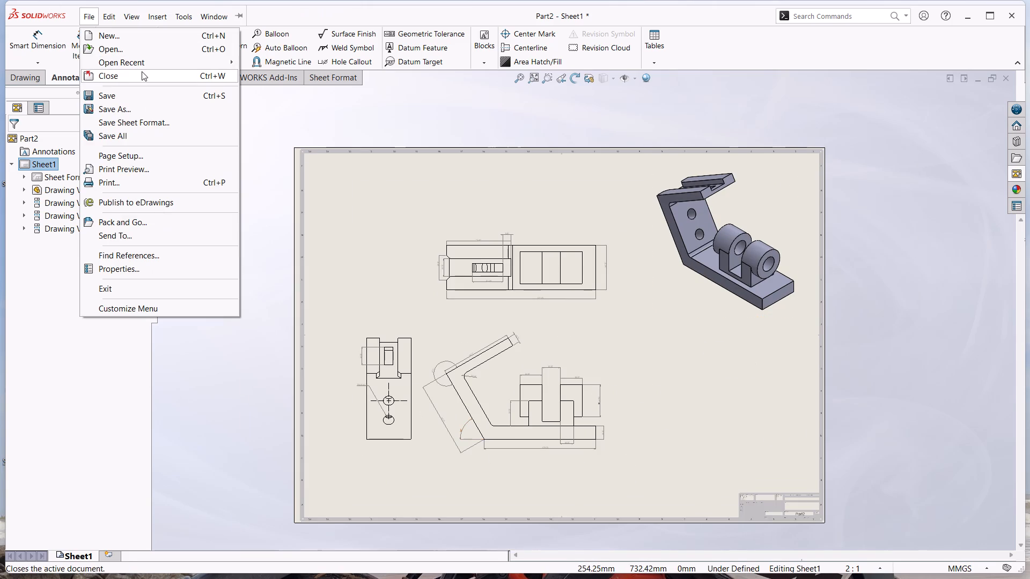
key(ctrl+s)
click(283, 107)
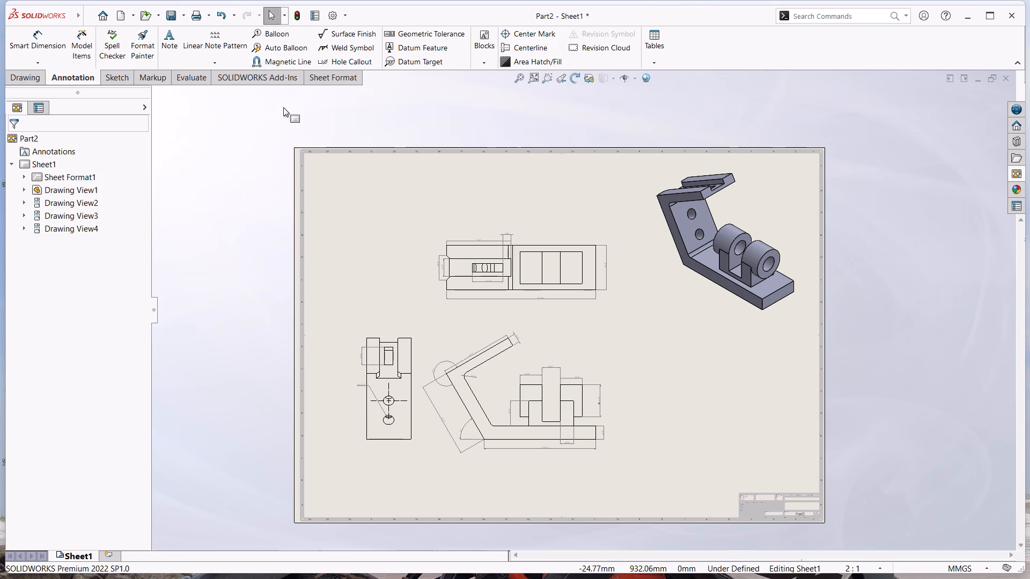
key(ctrl+s)
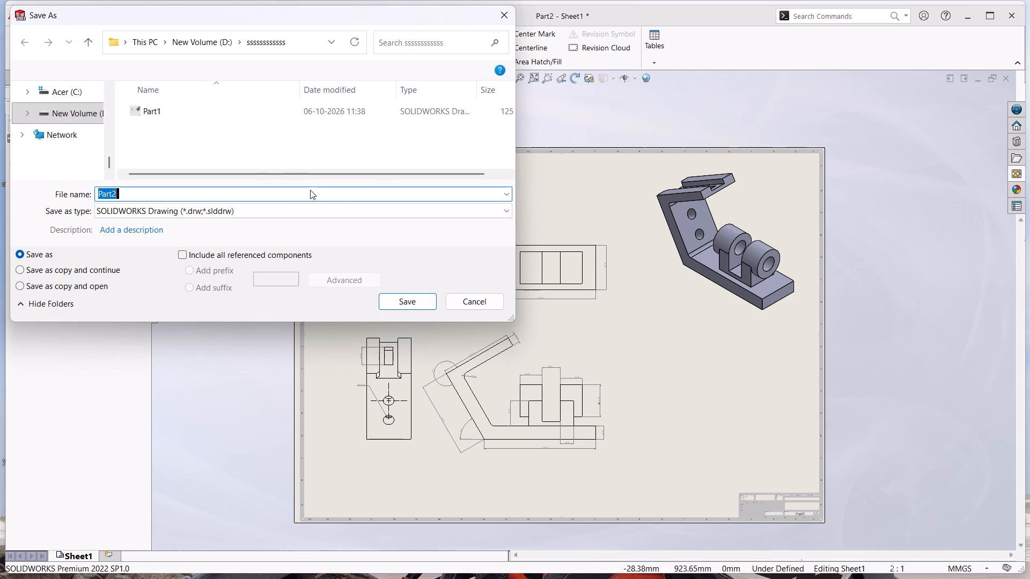
click(344, 211)
click(330, 254)
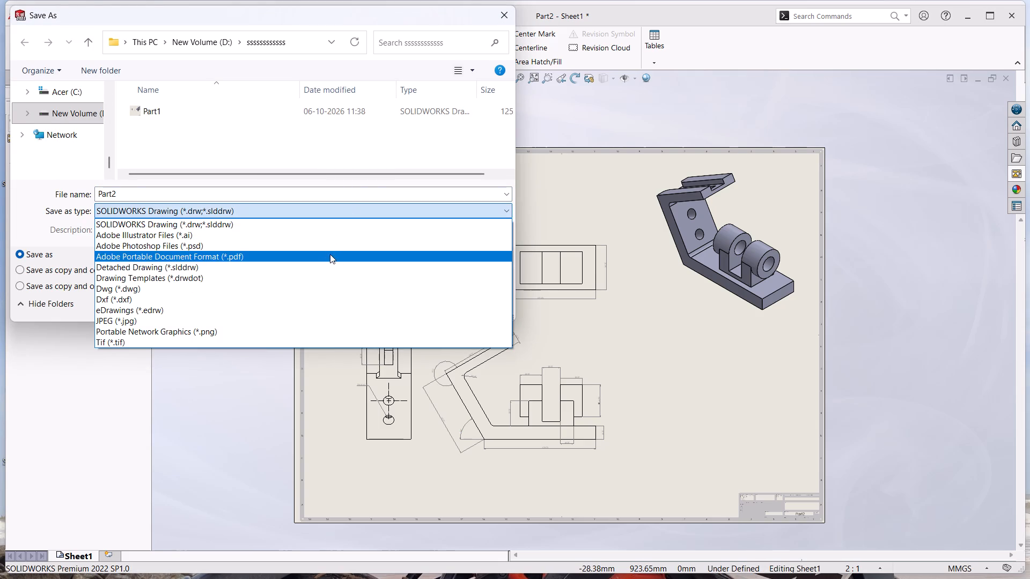
click(420, 327)
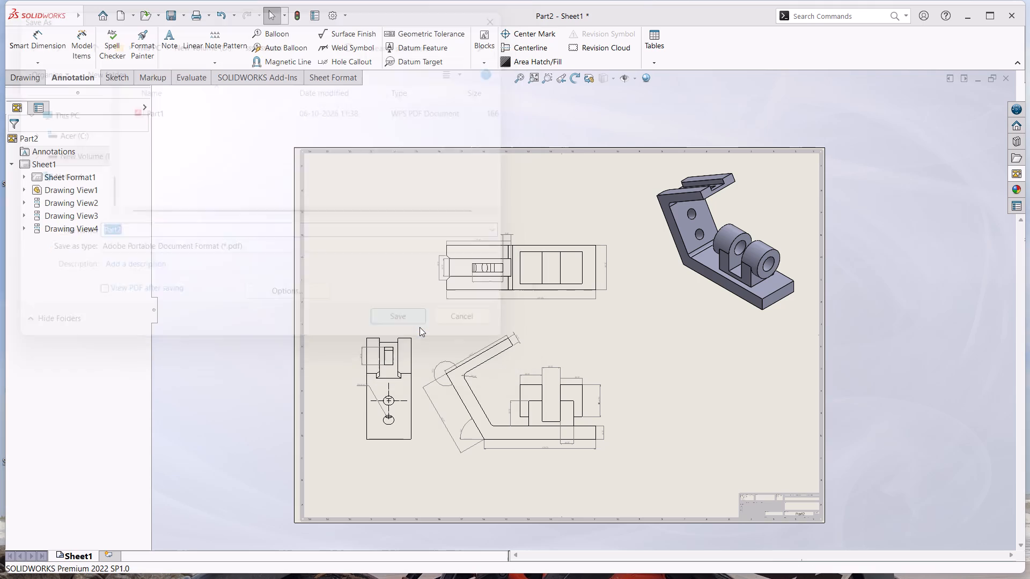